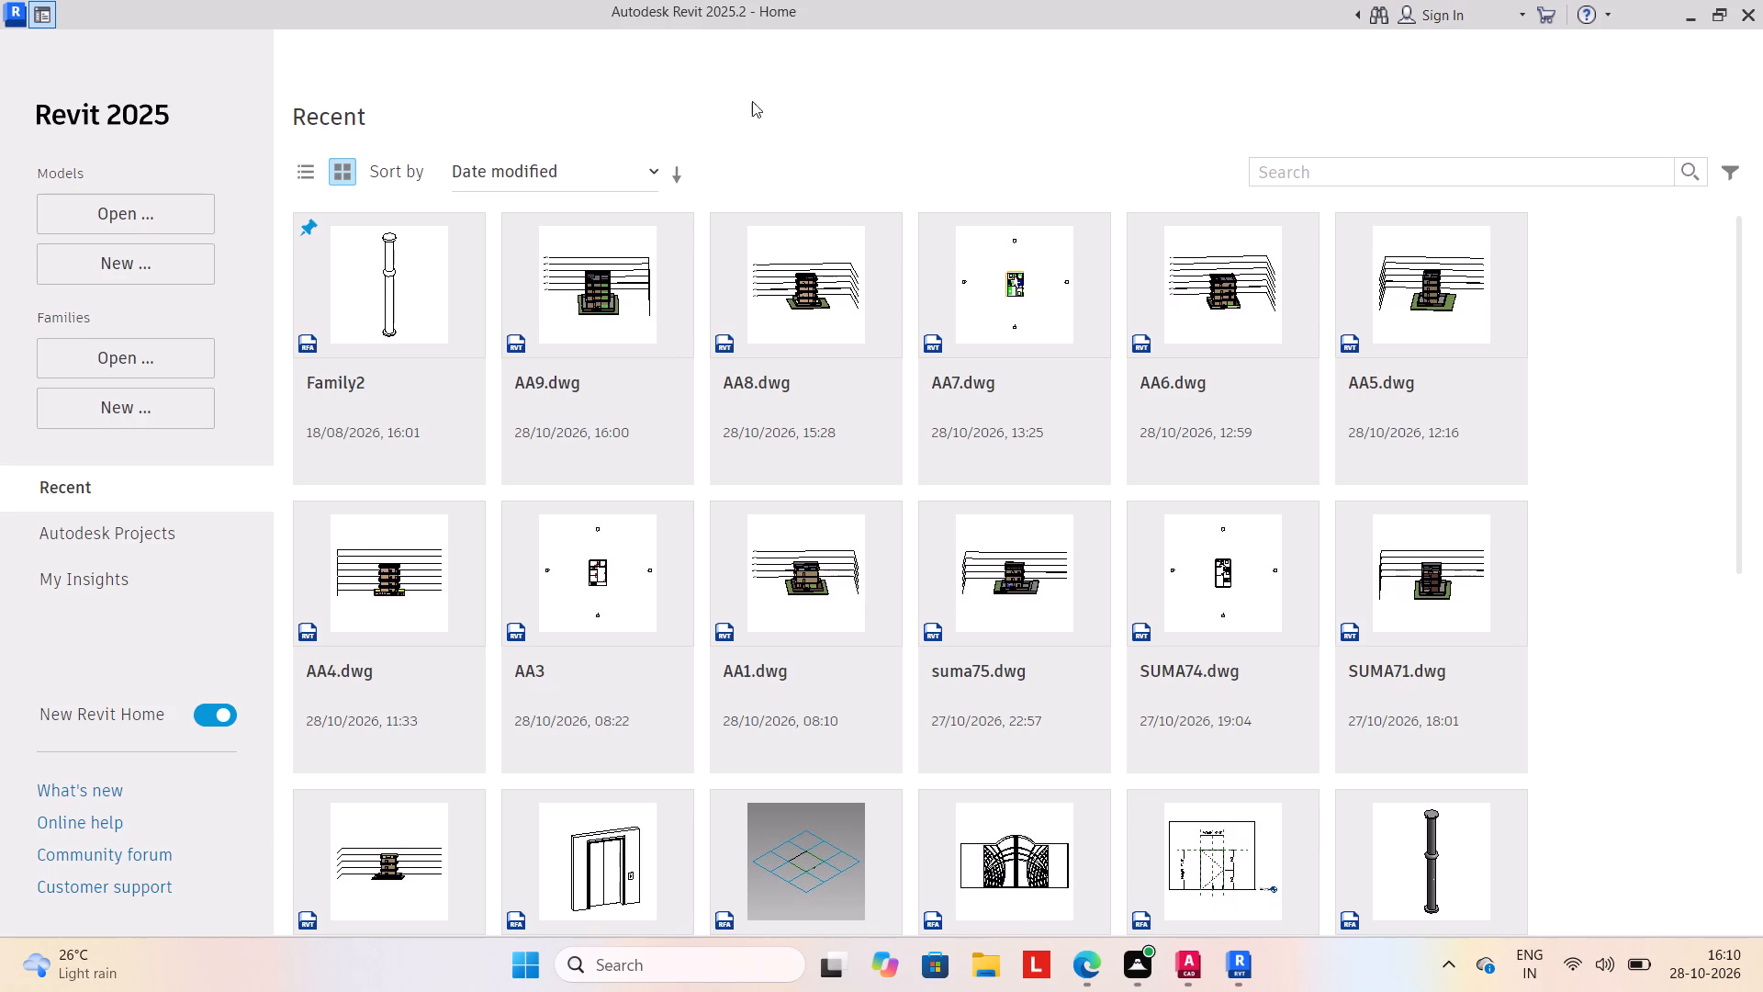
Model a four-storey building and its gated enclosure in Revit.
Create a new project from the default.rte template in the English-Imperial template folder.
{"action": "left_click", "coordinate": [167, 261]}
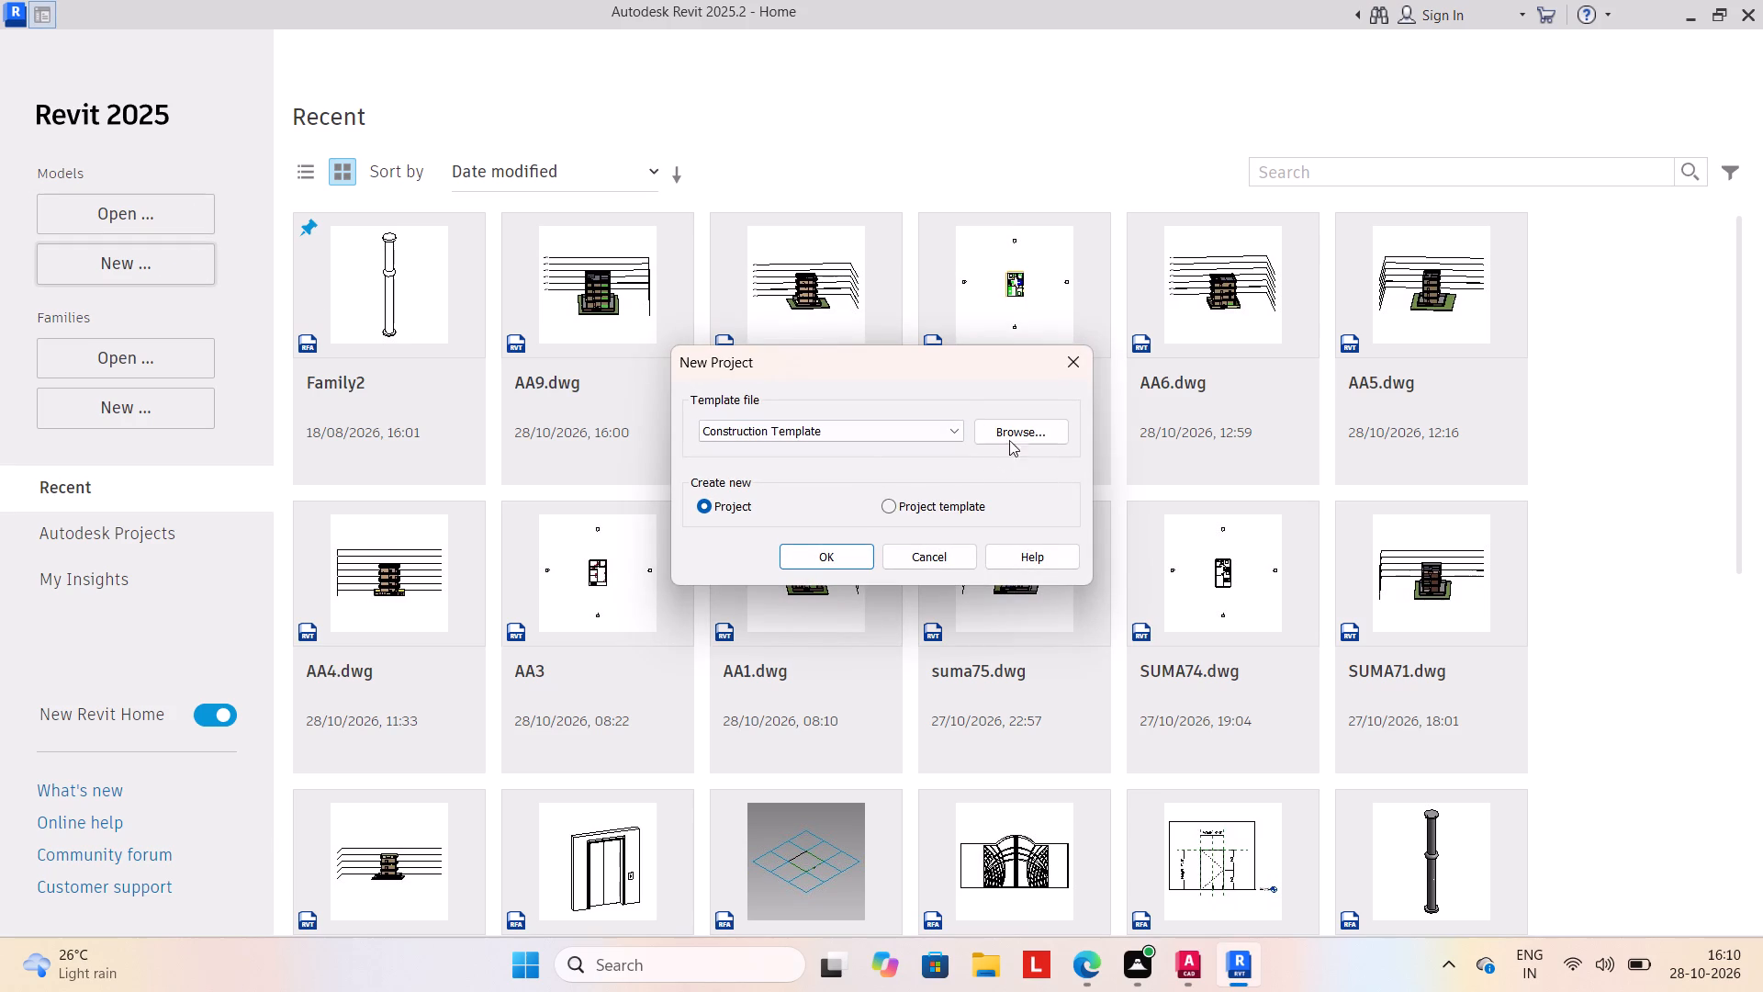
{"action": "left_click", "coordinate": [1016, 429]}
{"action": "left_click", "coordinate": [1144, 233]}
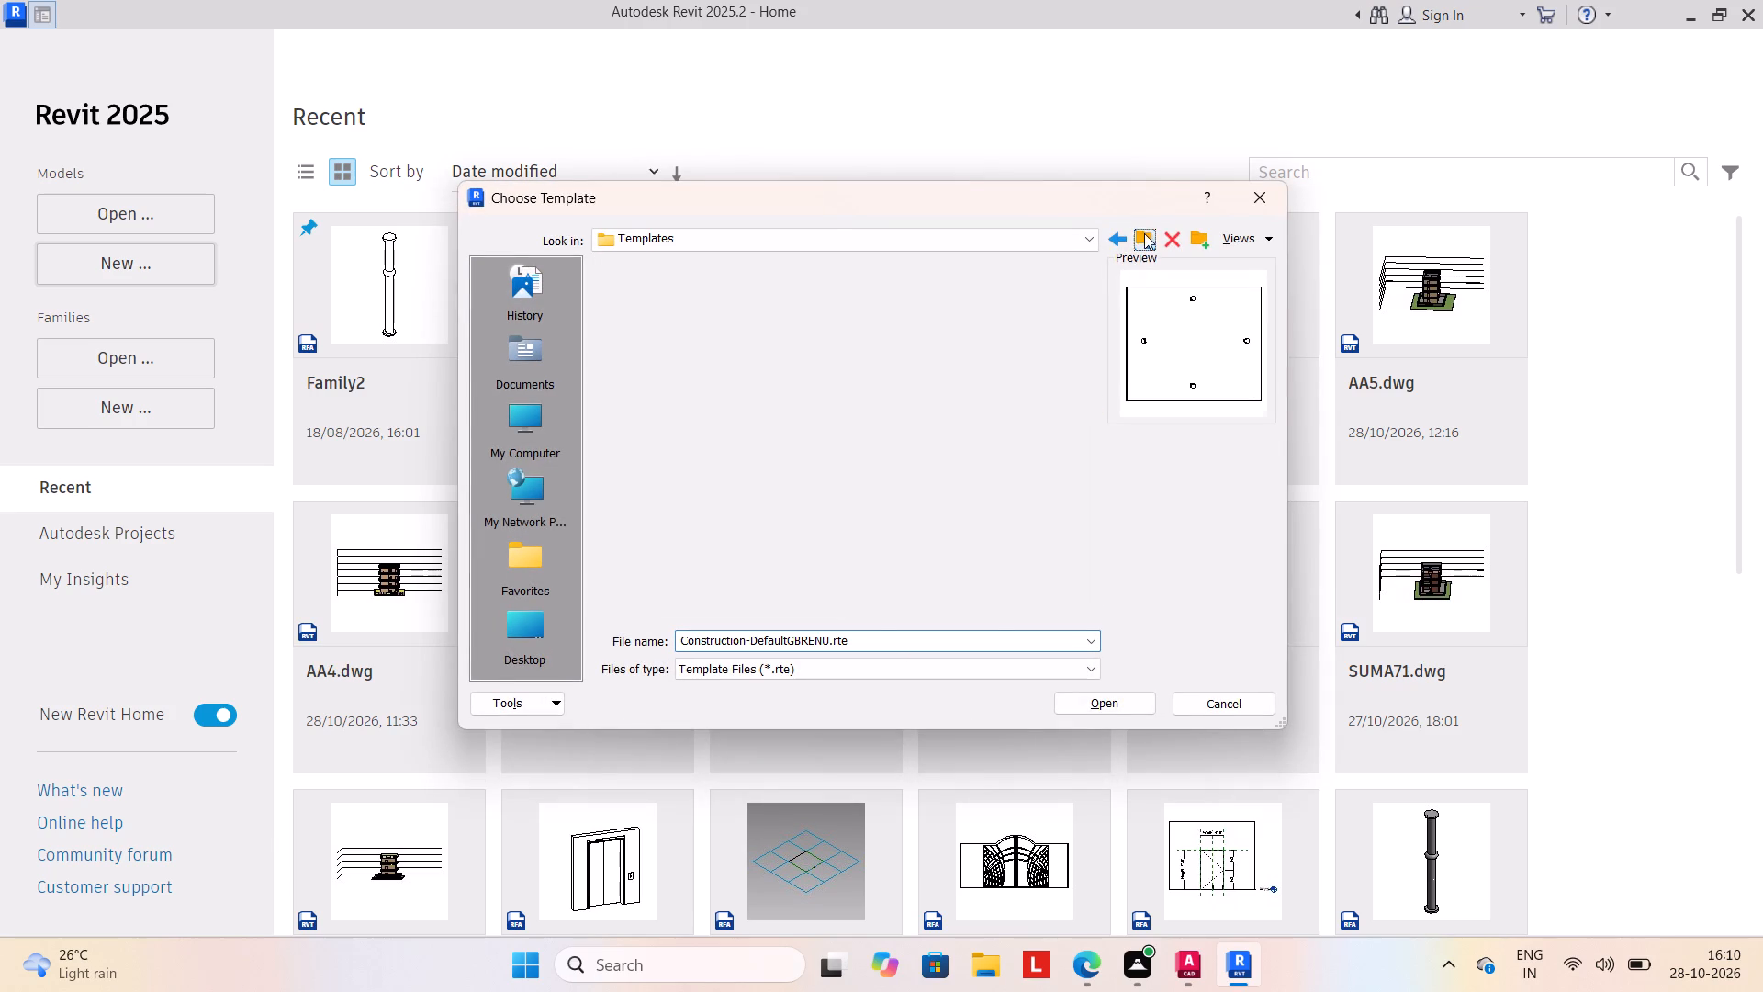
{"action": "double_click", "coordinate": [659, 350]}
{"action": "double_click", "coordinate": [675, 333]}
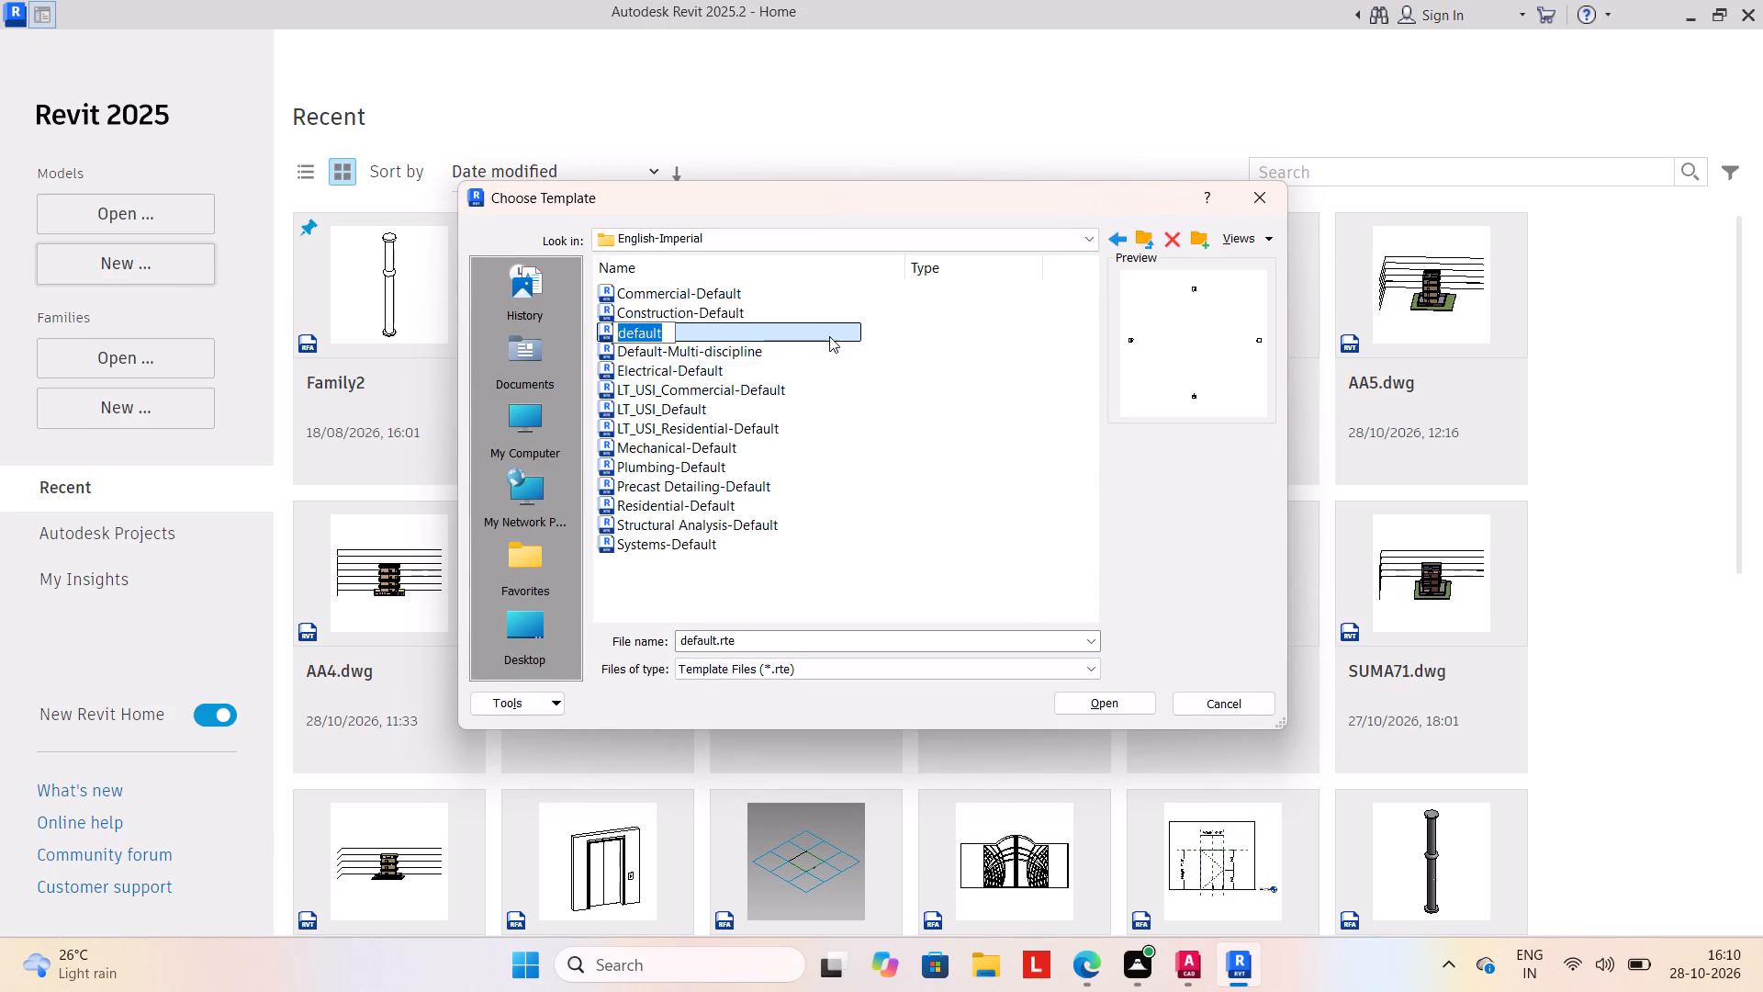
{"action": "left_click", "coordinate": [828, 335]}
{"action": "double_click", "coordinate": [783, 333]}
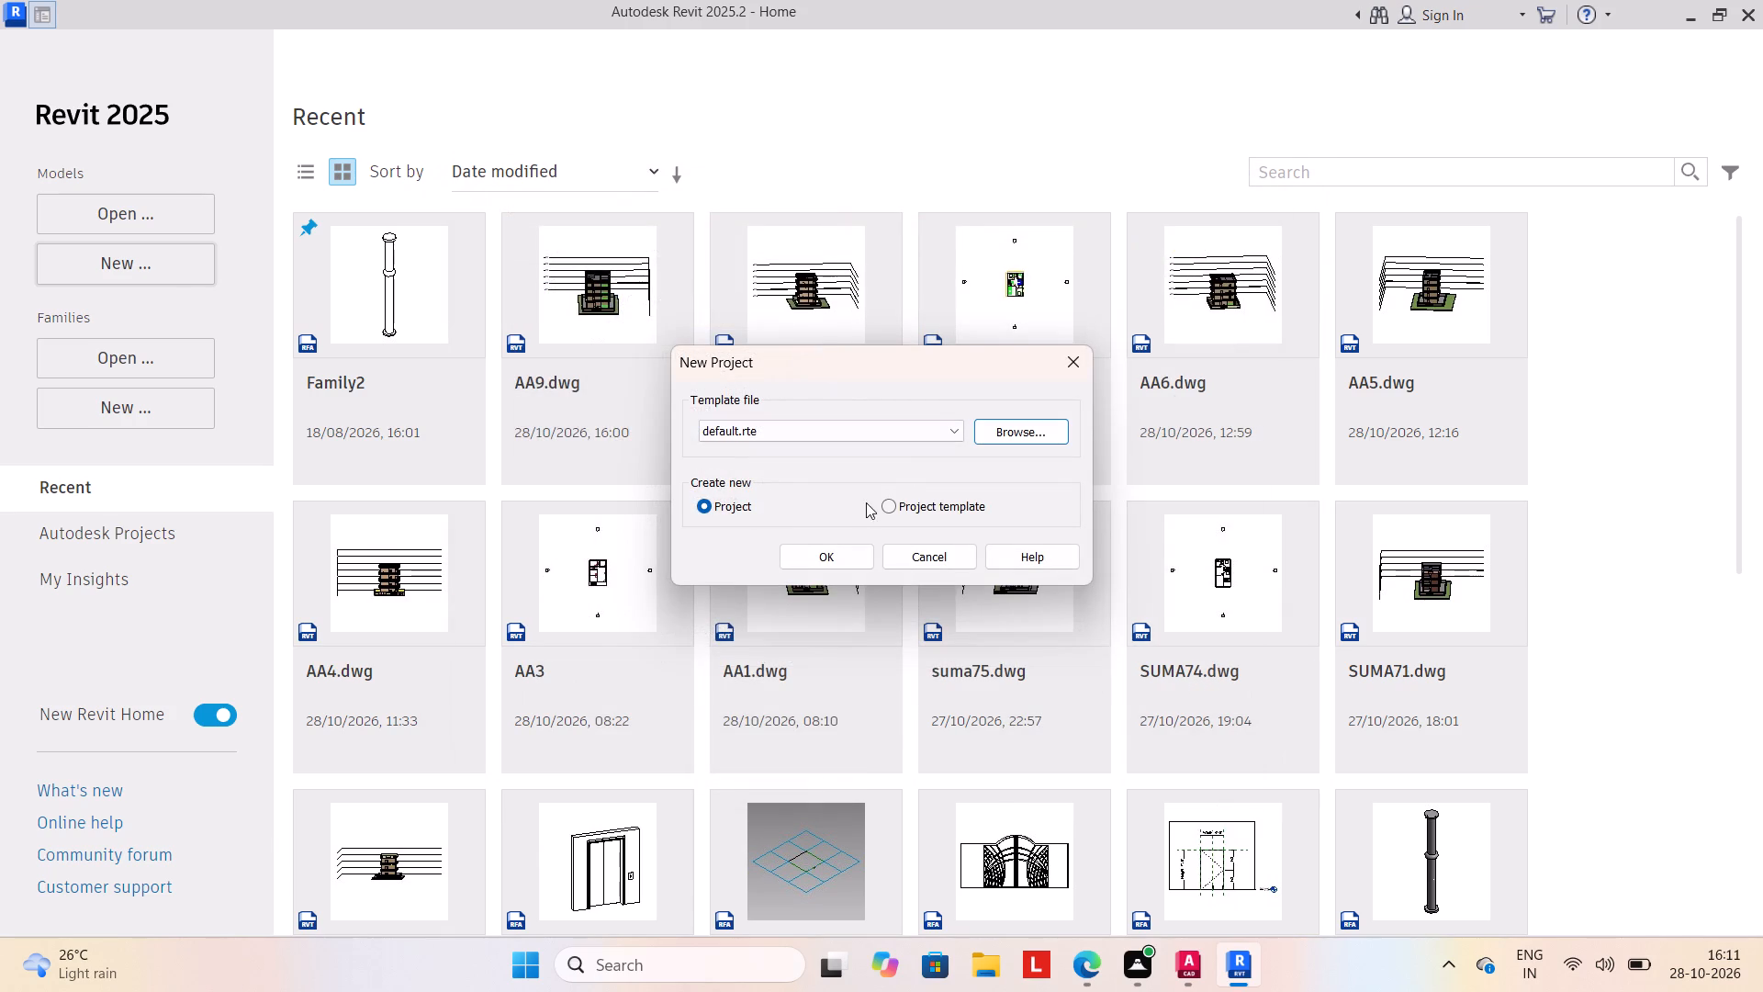
{"action": "left_click", "coordinate": [815, 558]}
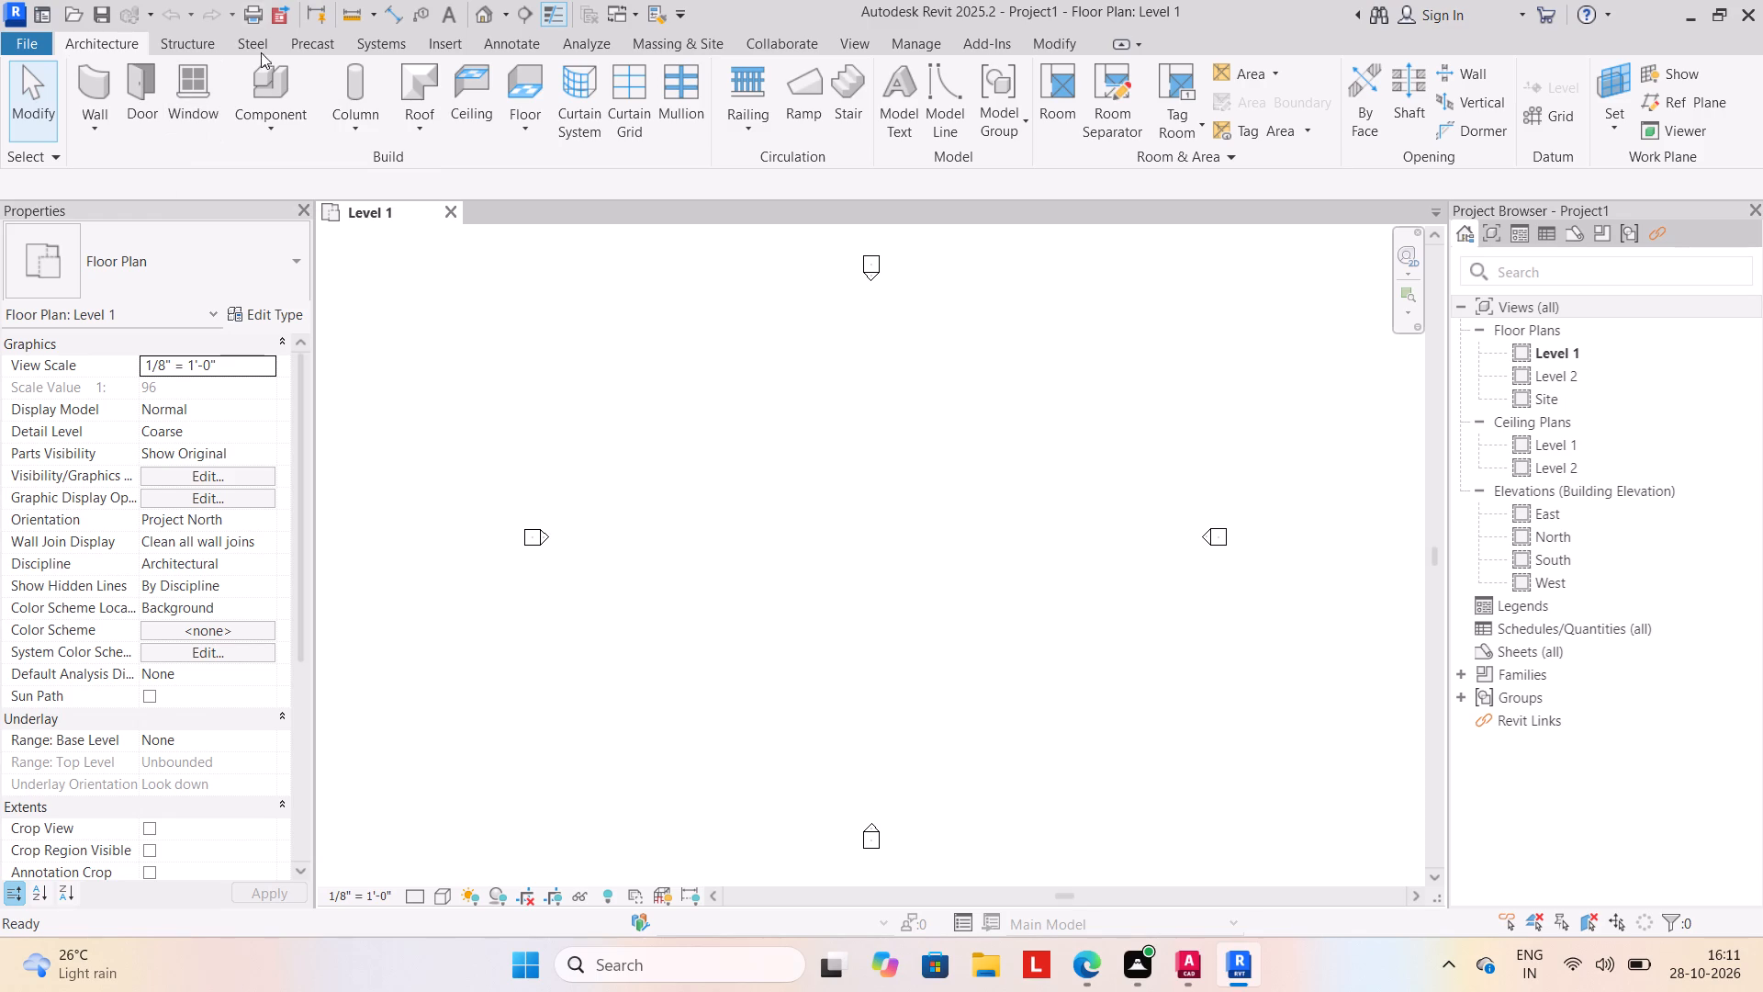
Link the AA10.dwg CAD file from the Desktop into Level 1 with Auto - Center to Center positioning.
{"action": "left_click", "coordinate": [450, 47]}
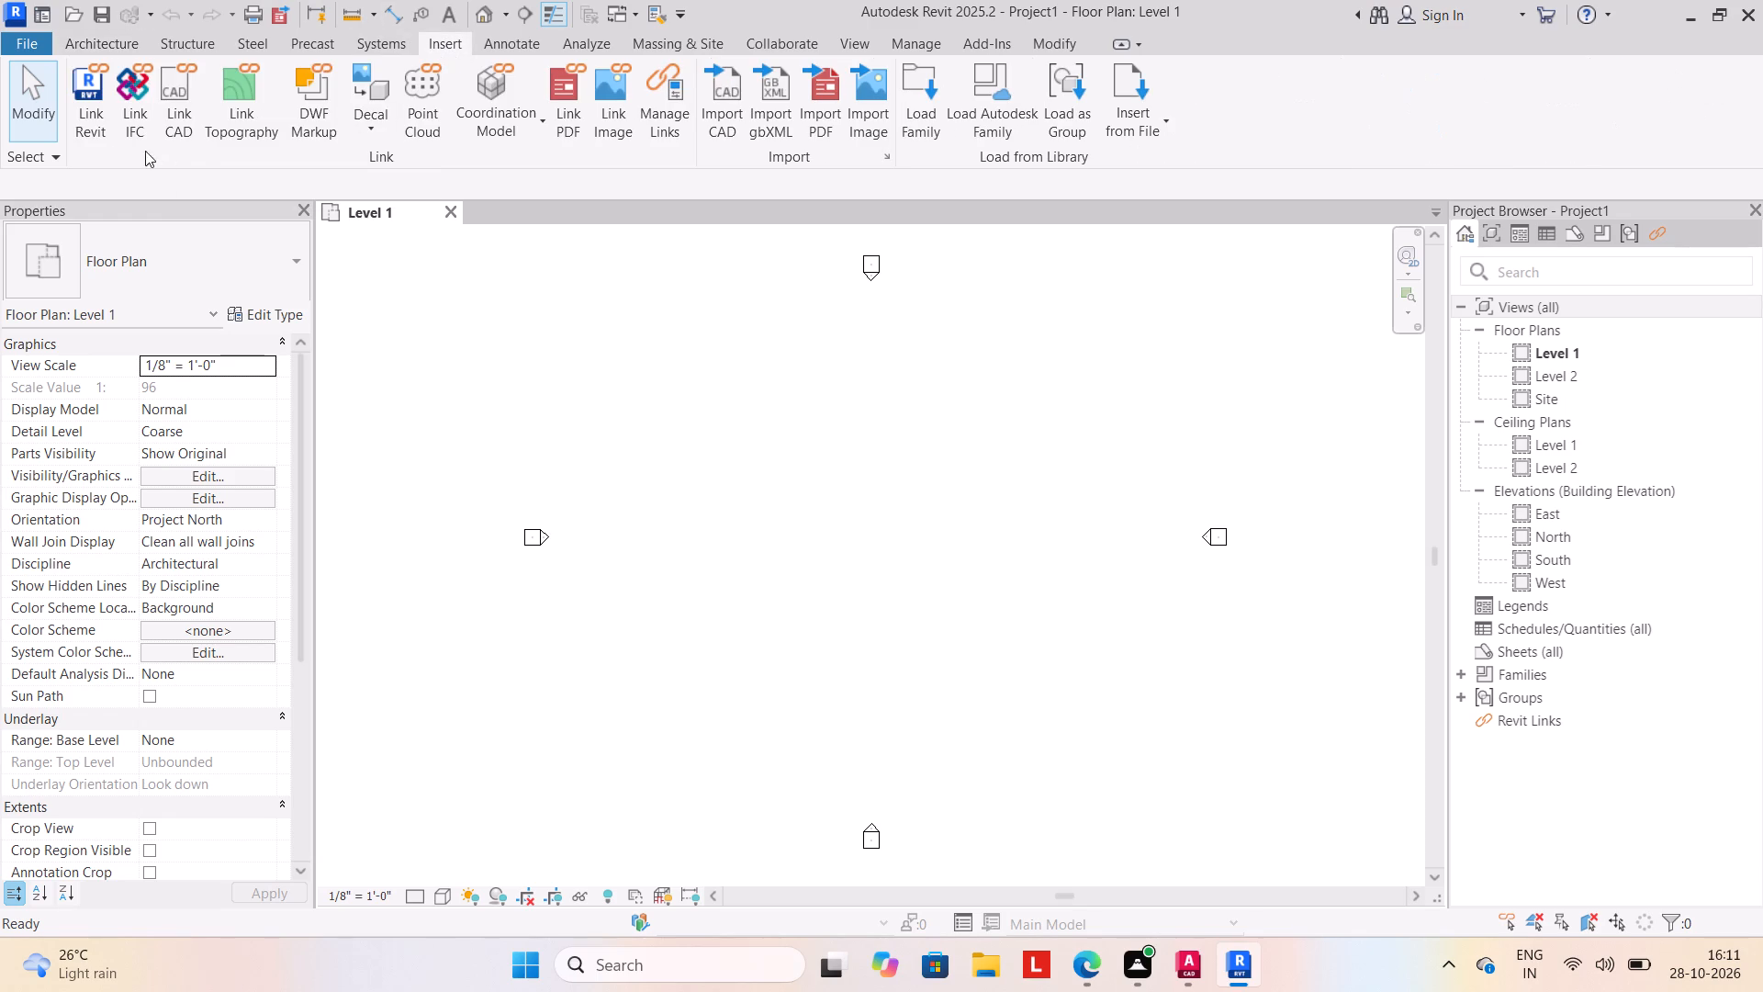
{"action": "left_click", "coordinate": [185, 101]}
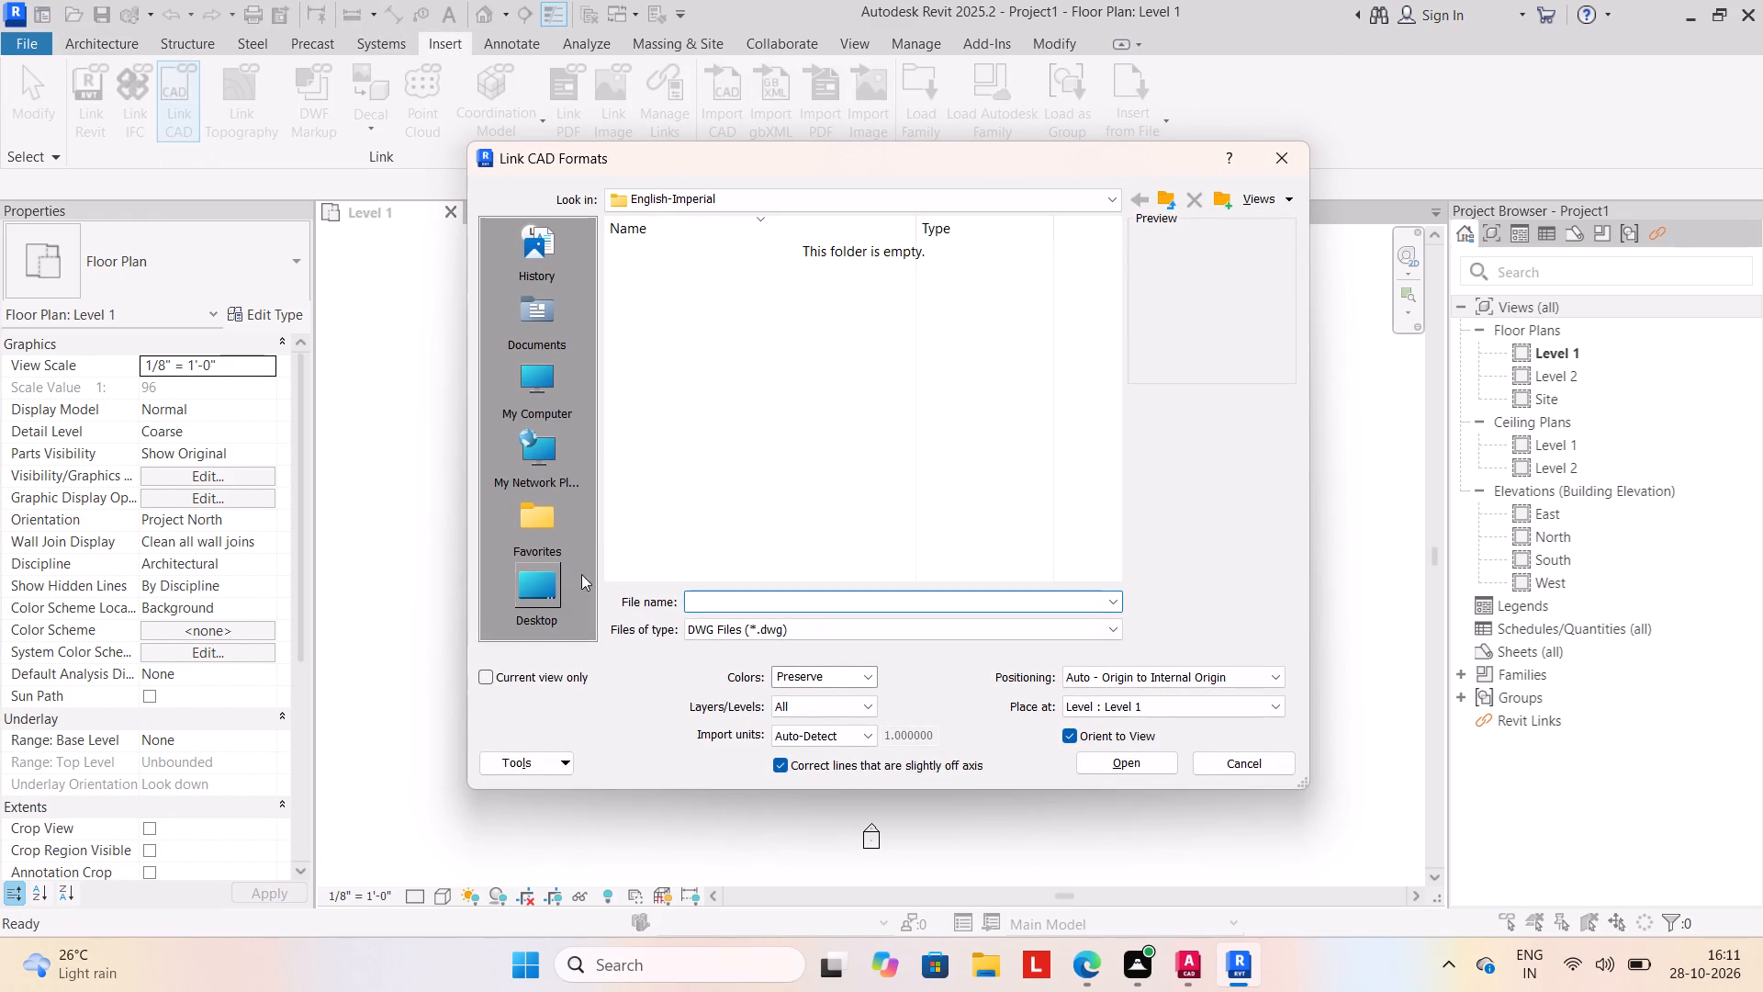
{"action": "left_click", "coordinate": [550, 580]}
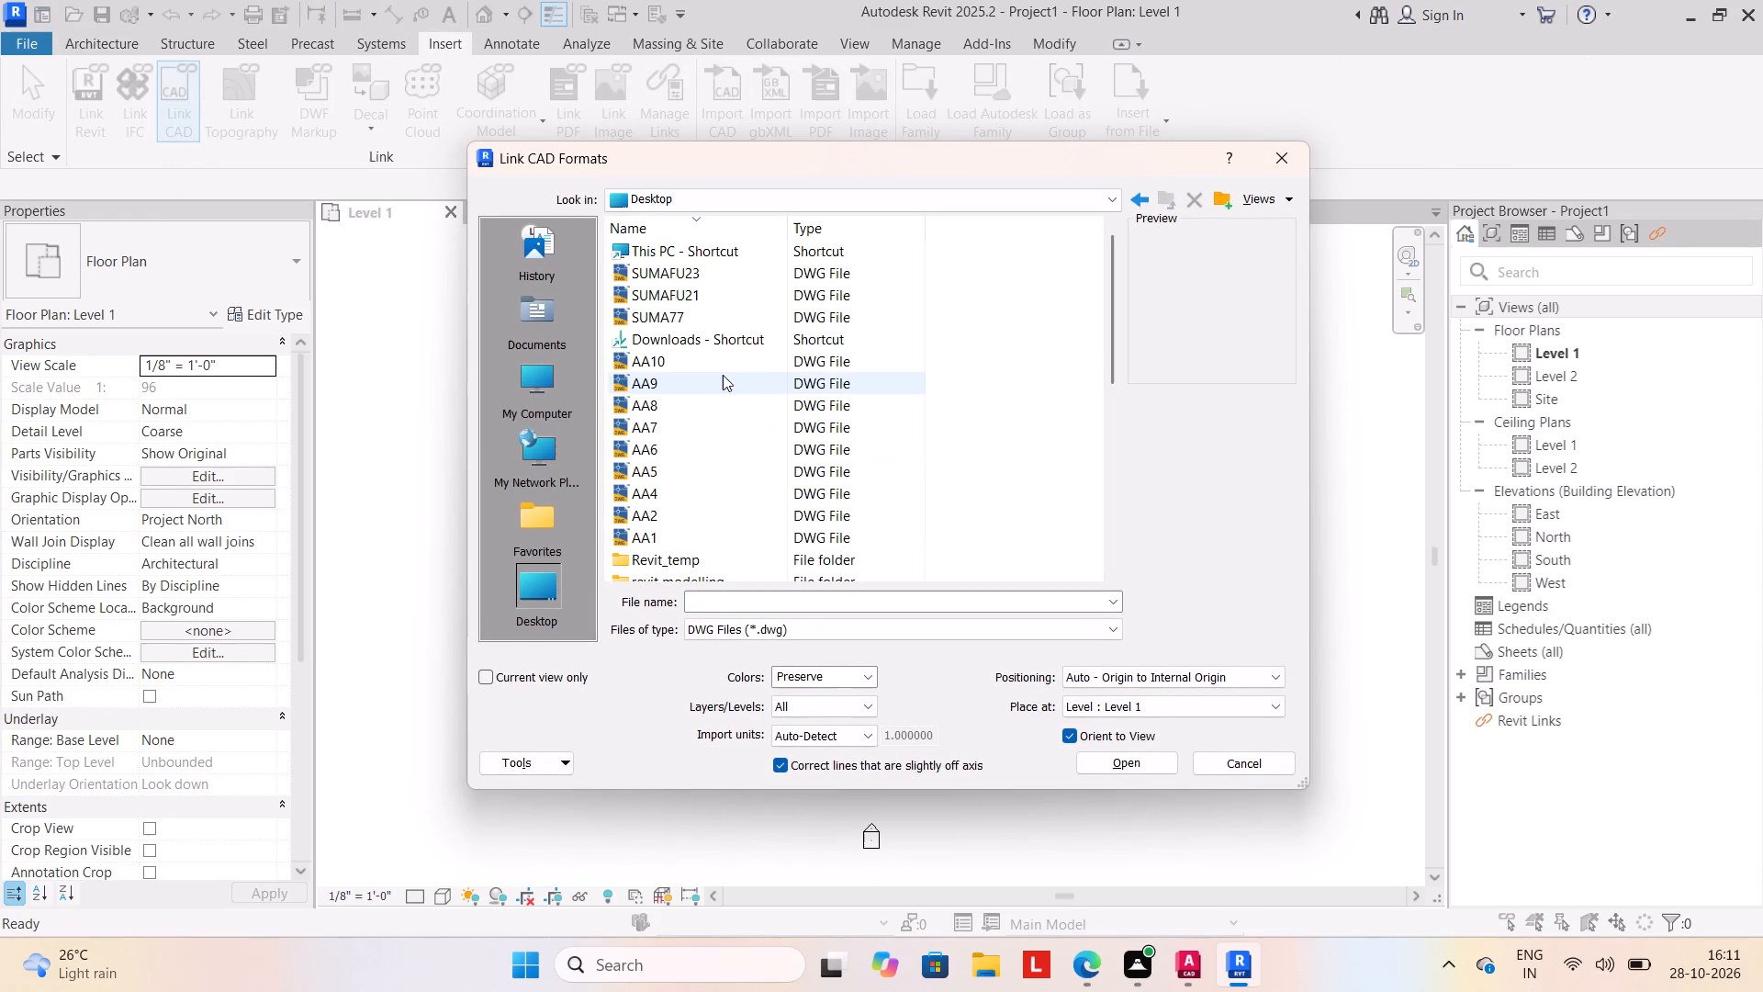
{"action": "left_click", "coordinate": [721, 366]}
{"action": "left_click", "coordinate": [1280, 667]}
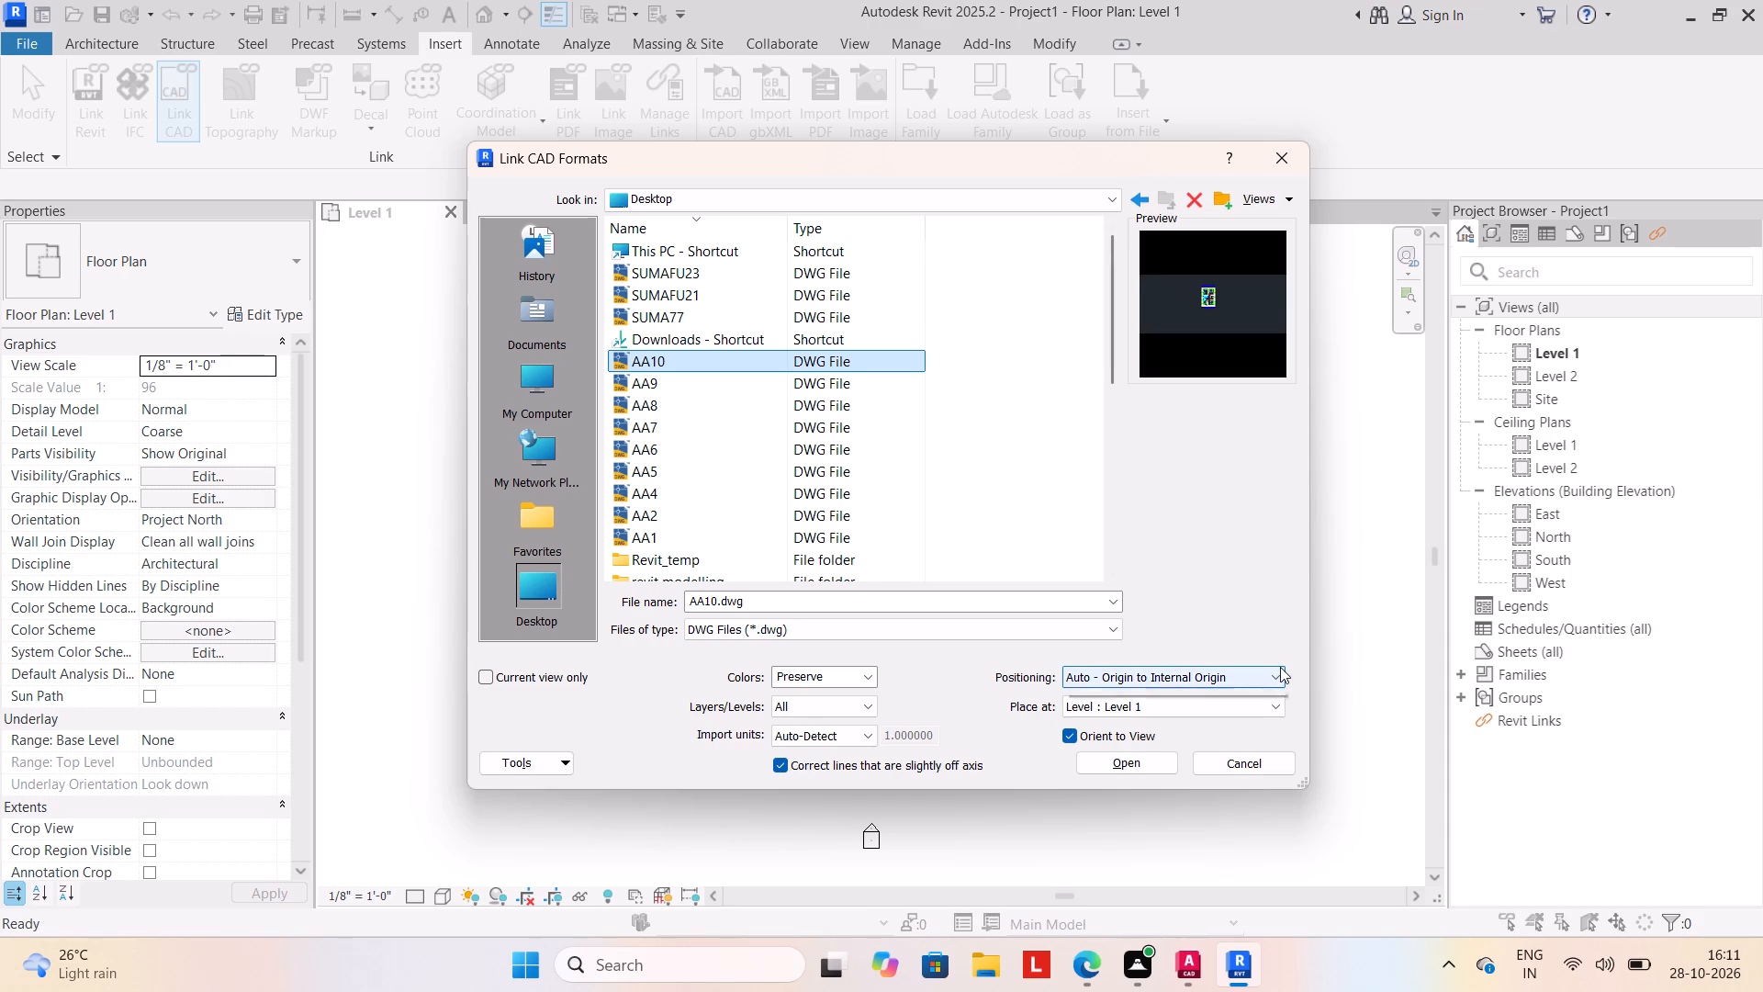
{"action": "left_click", "coordinate": [1141, 694]}
{"action": "left_click", "coordinate": [1113, 767]}
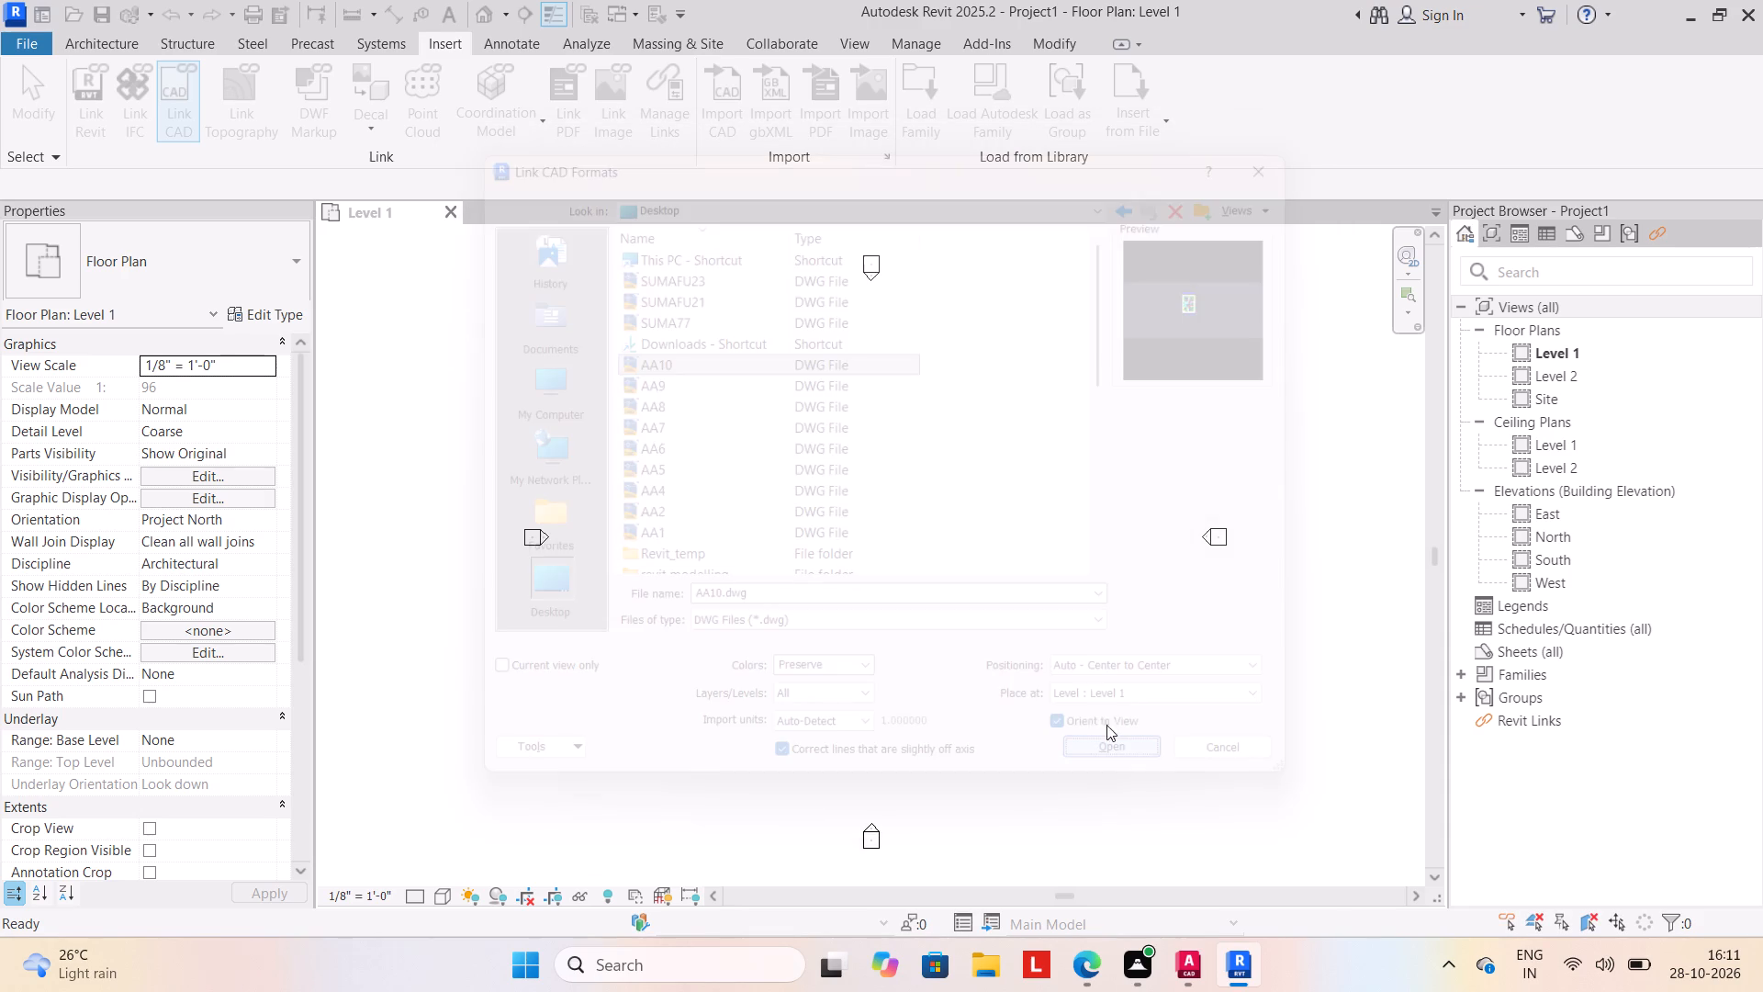
Start an architectural wall and duplicate the Generic - 8" basic wall type as WALL10'.
{"action": "scroll", "coordinate": [1096, 580], "scroll_direction": "up", "scroll_amount": 3}
{"action": "middle_click_drag", "start_coordinate": [980, 569], "coordinate": [999, 548]}
{"action": "left_click", "coordinate": [94, 33]}
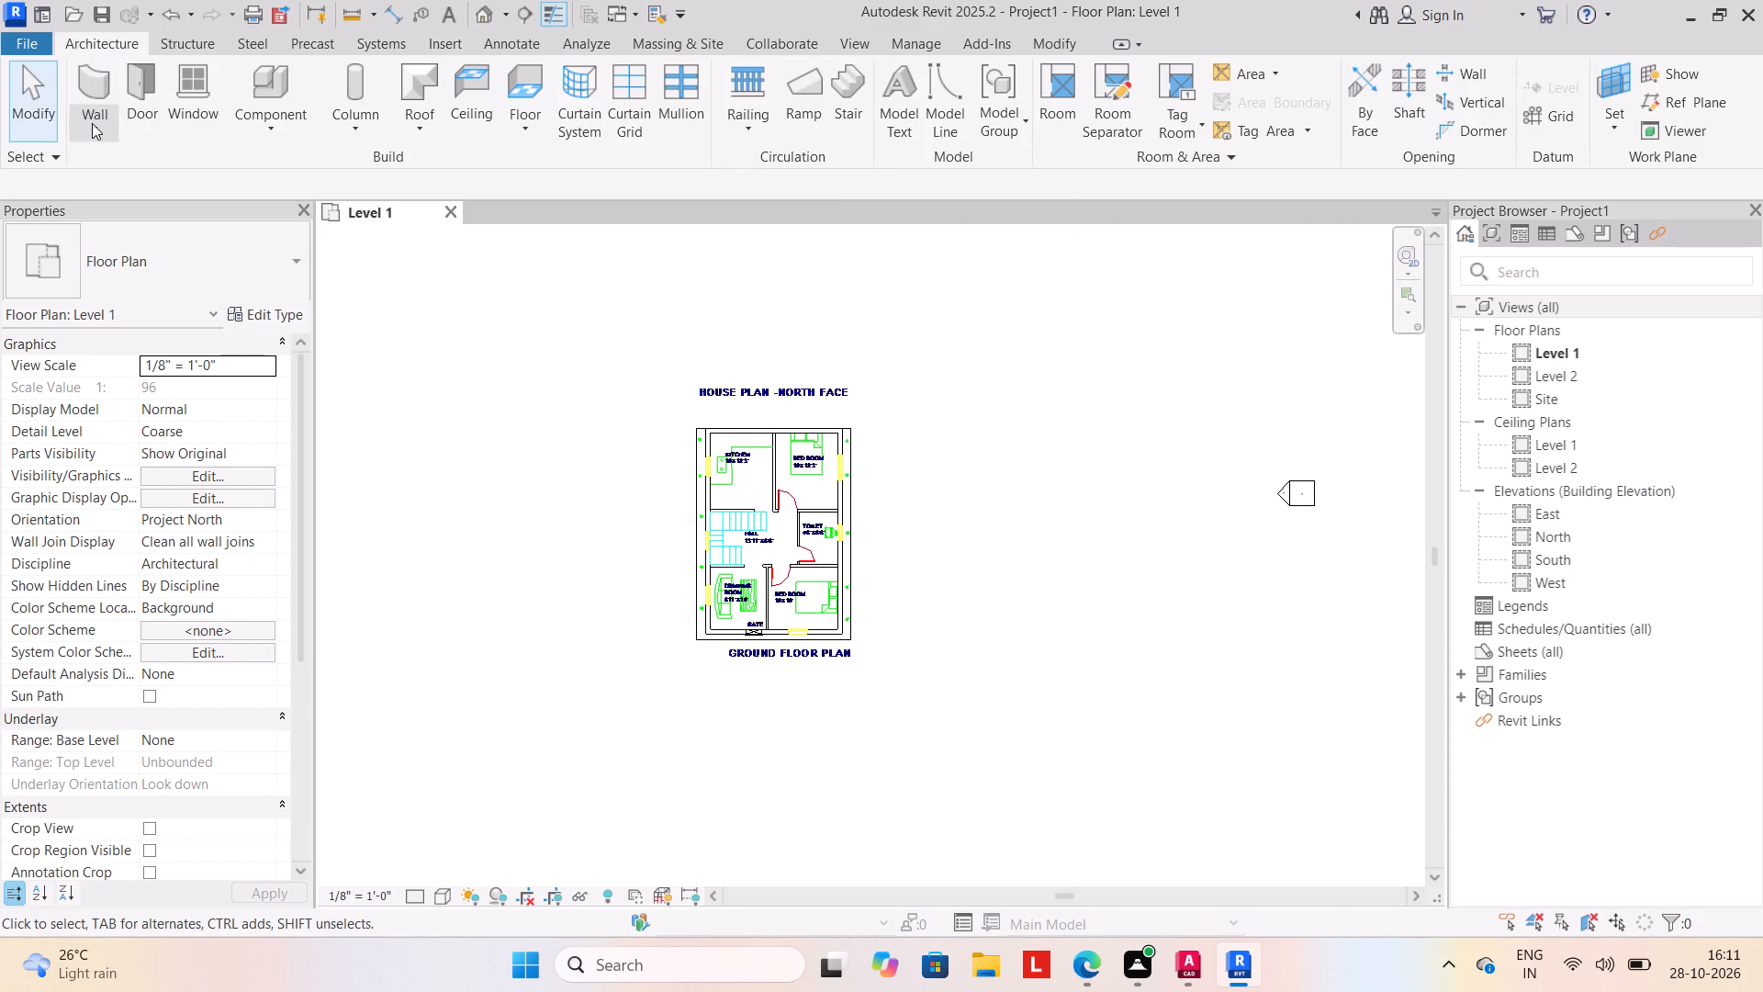
{"action": "left_click", "coordinate": [92, 123]}
{"action": "left_click", "coordinate": [127, 163]}
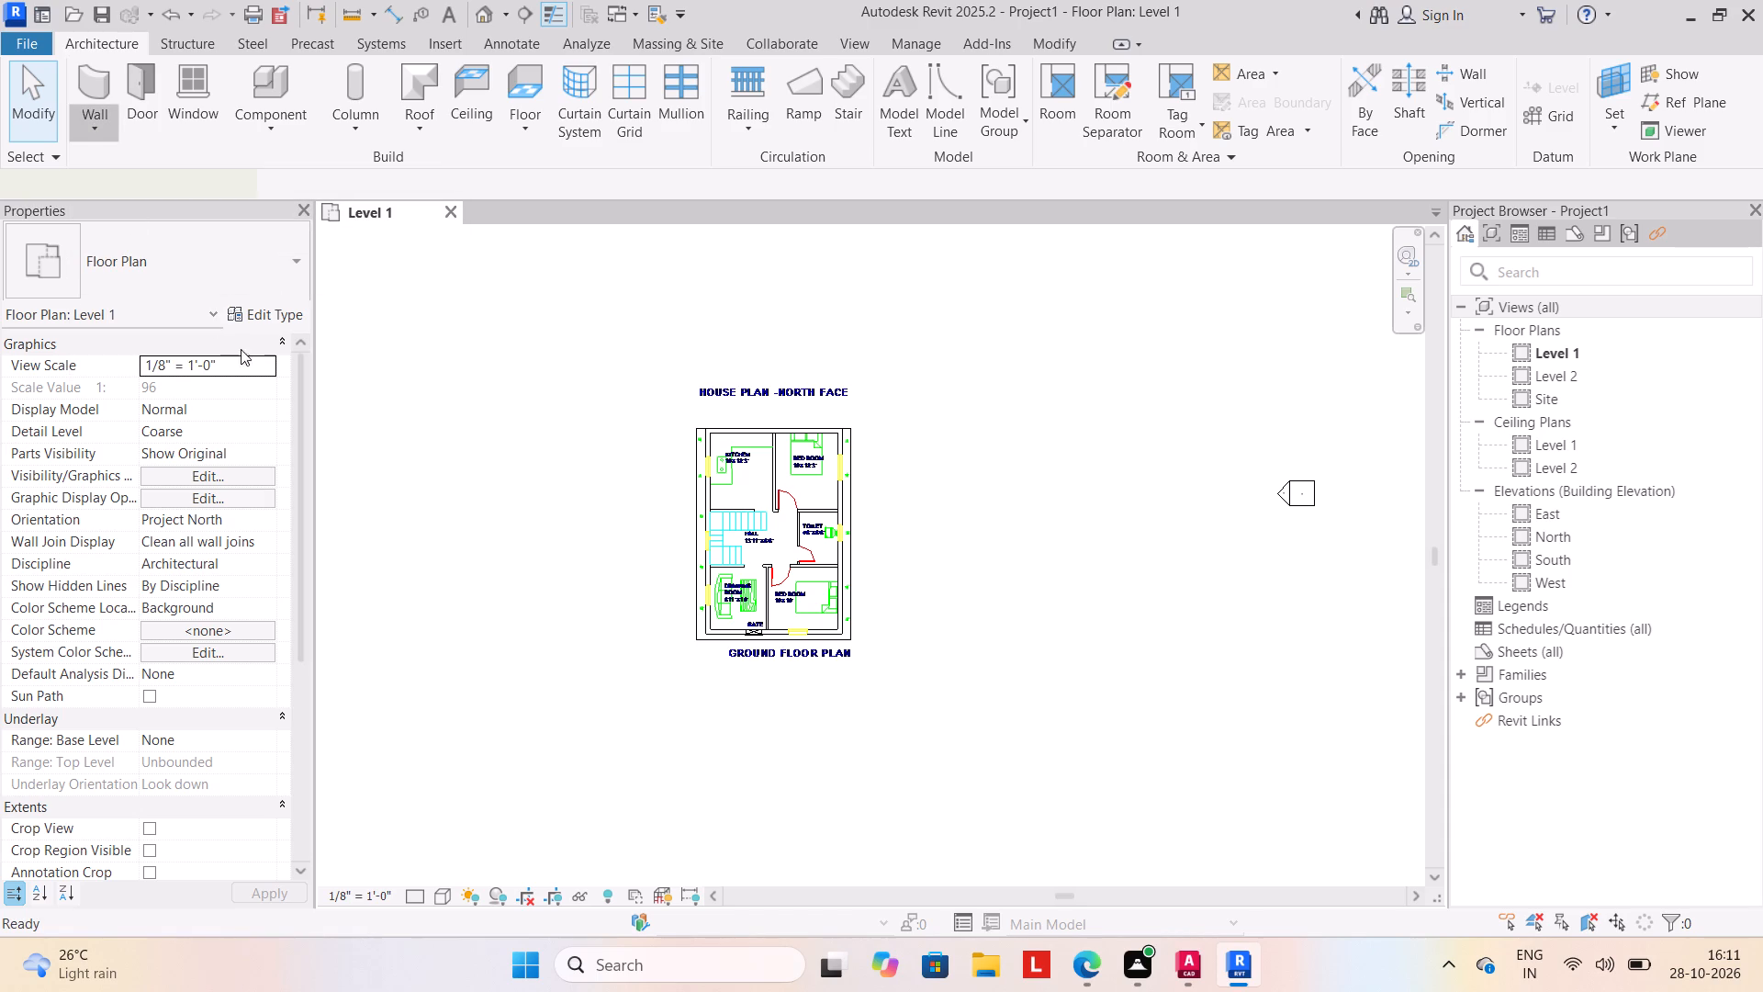
{"action": "left_click", "coordinate": [285, 306]}
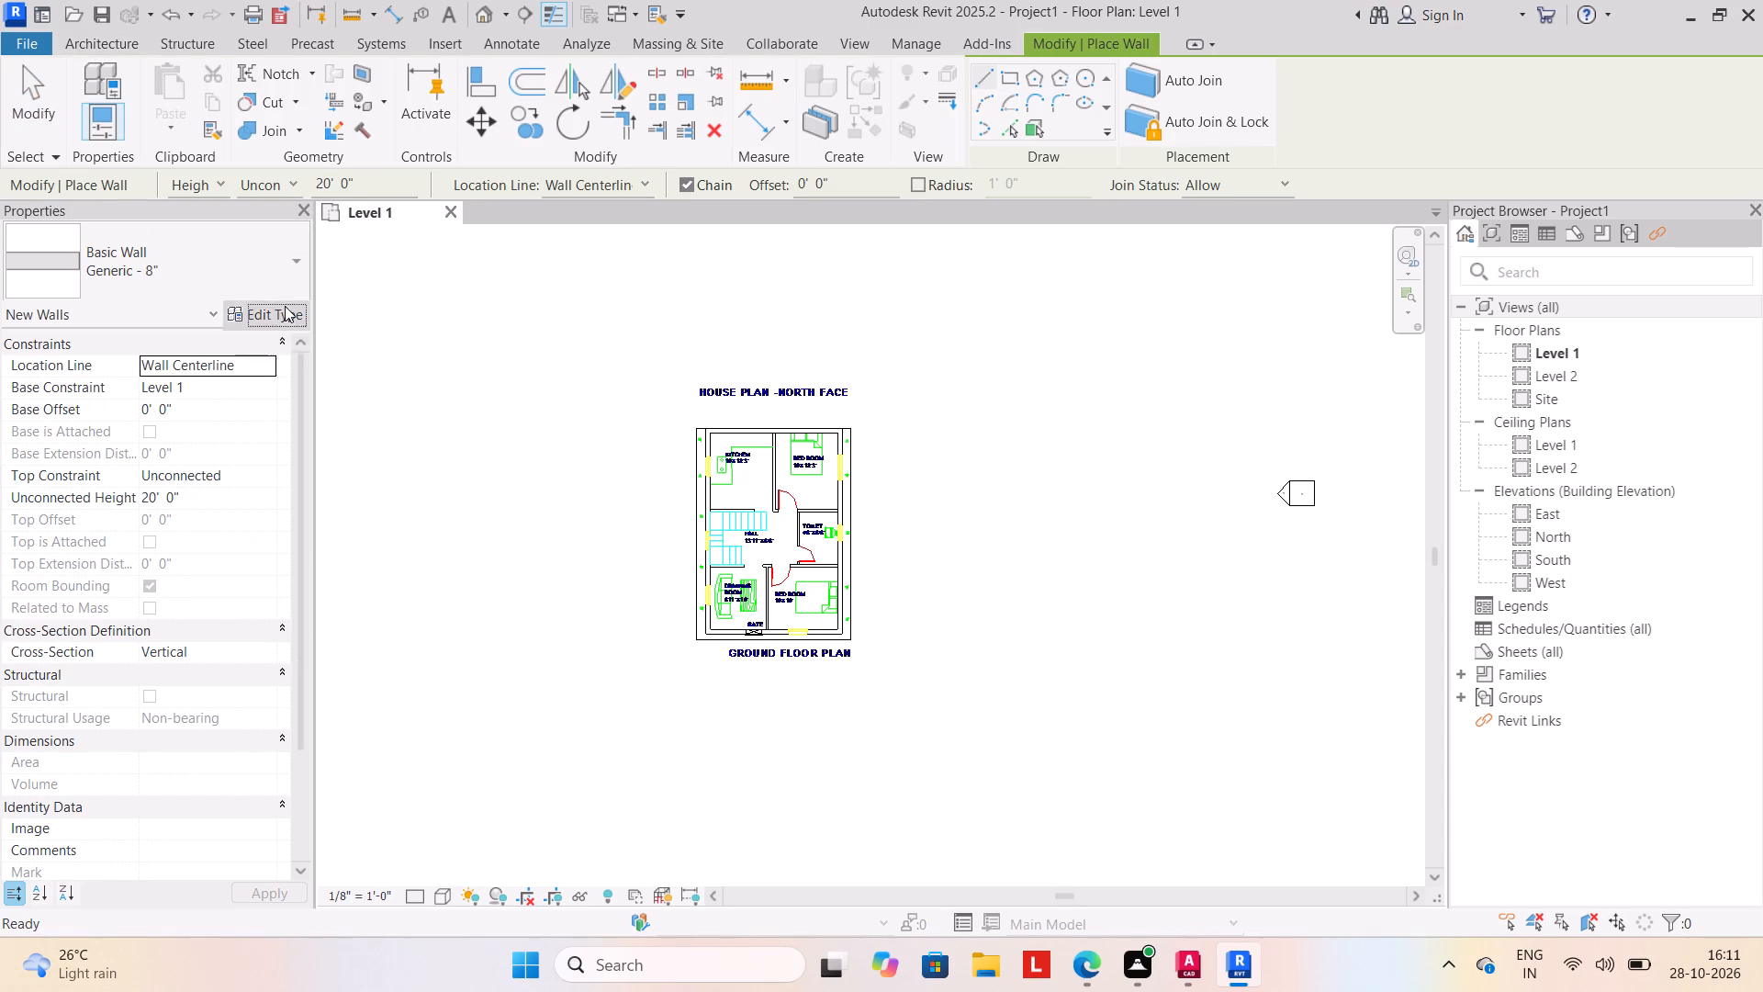
{"action": "left_click", "coordinate": [1661, 296]}
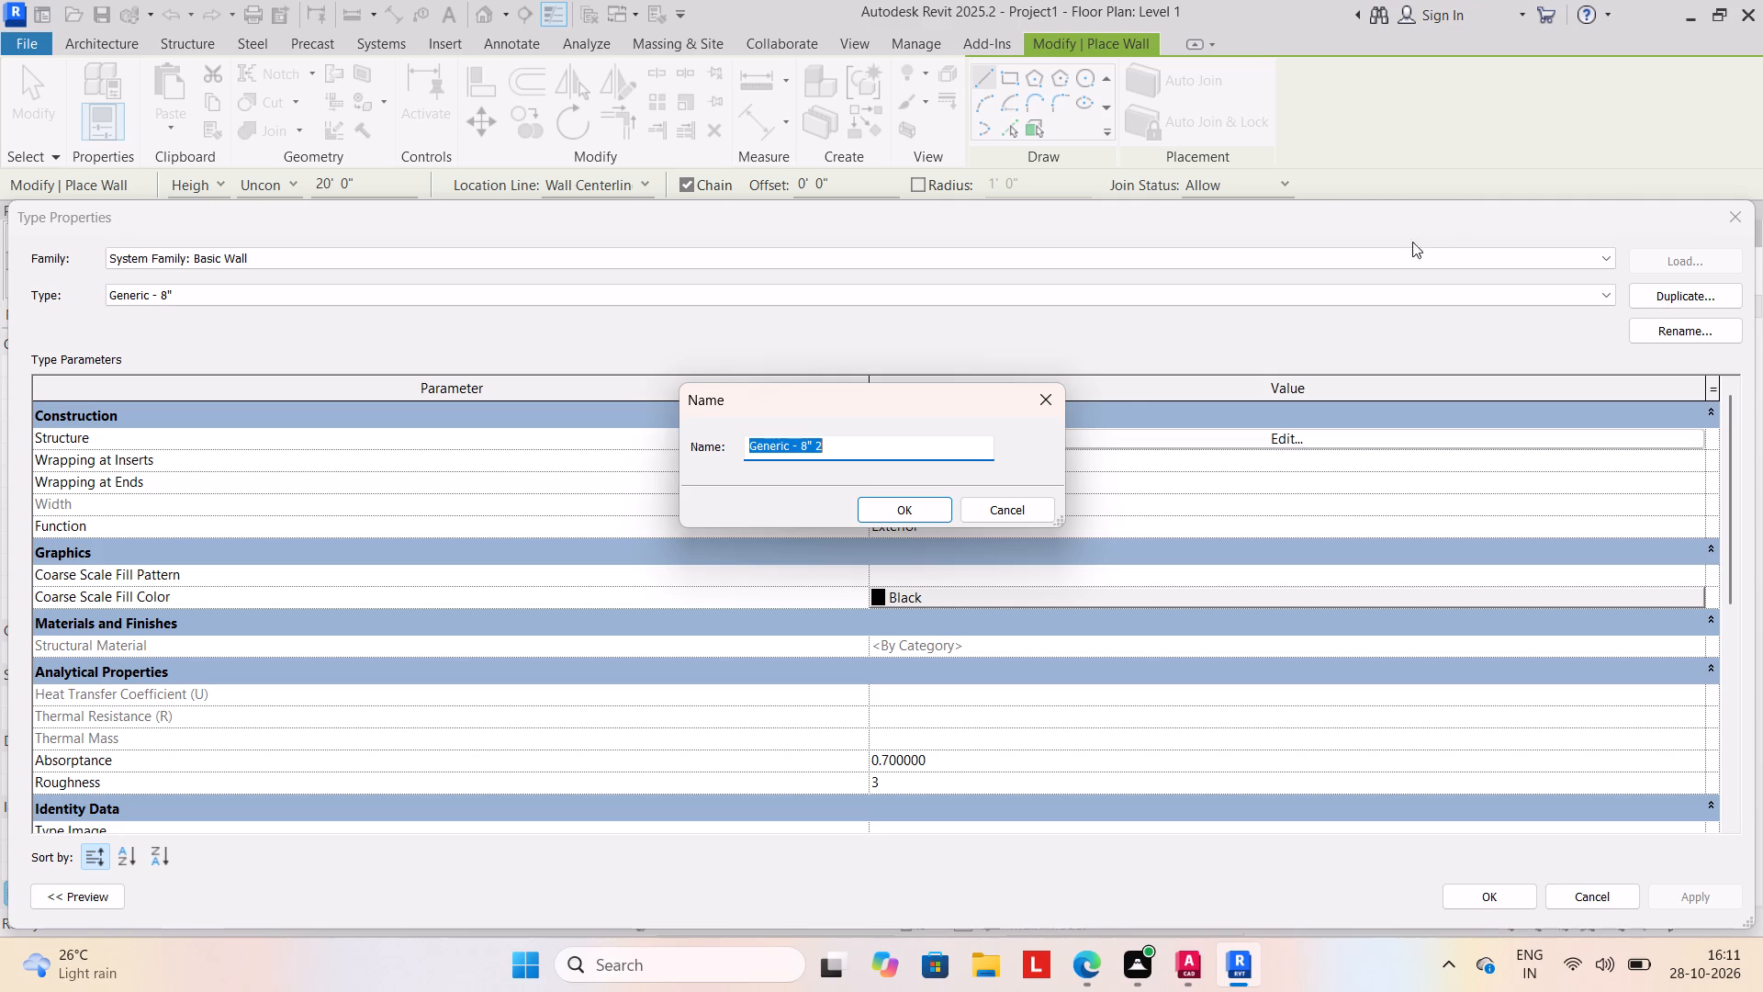
{"action": "type", "text": "WALL10'"}
{"action": "key", "text": "Return"}
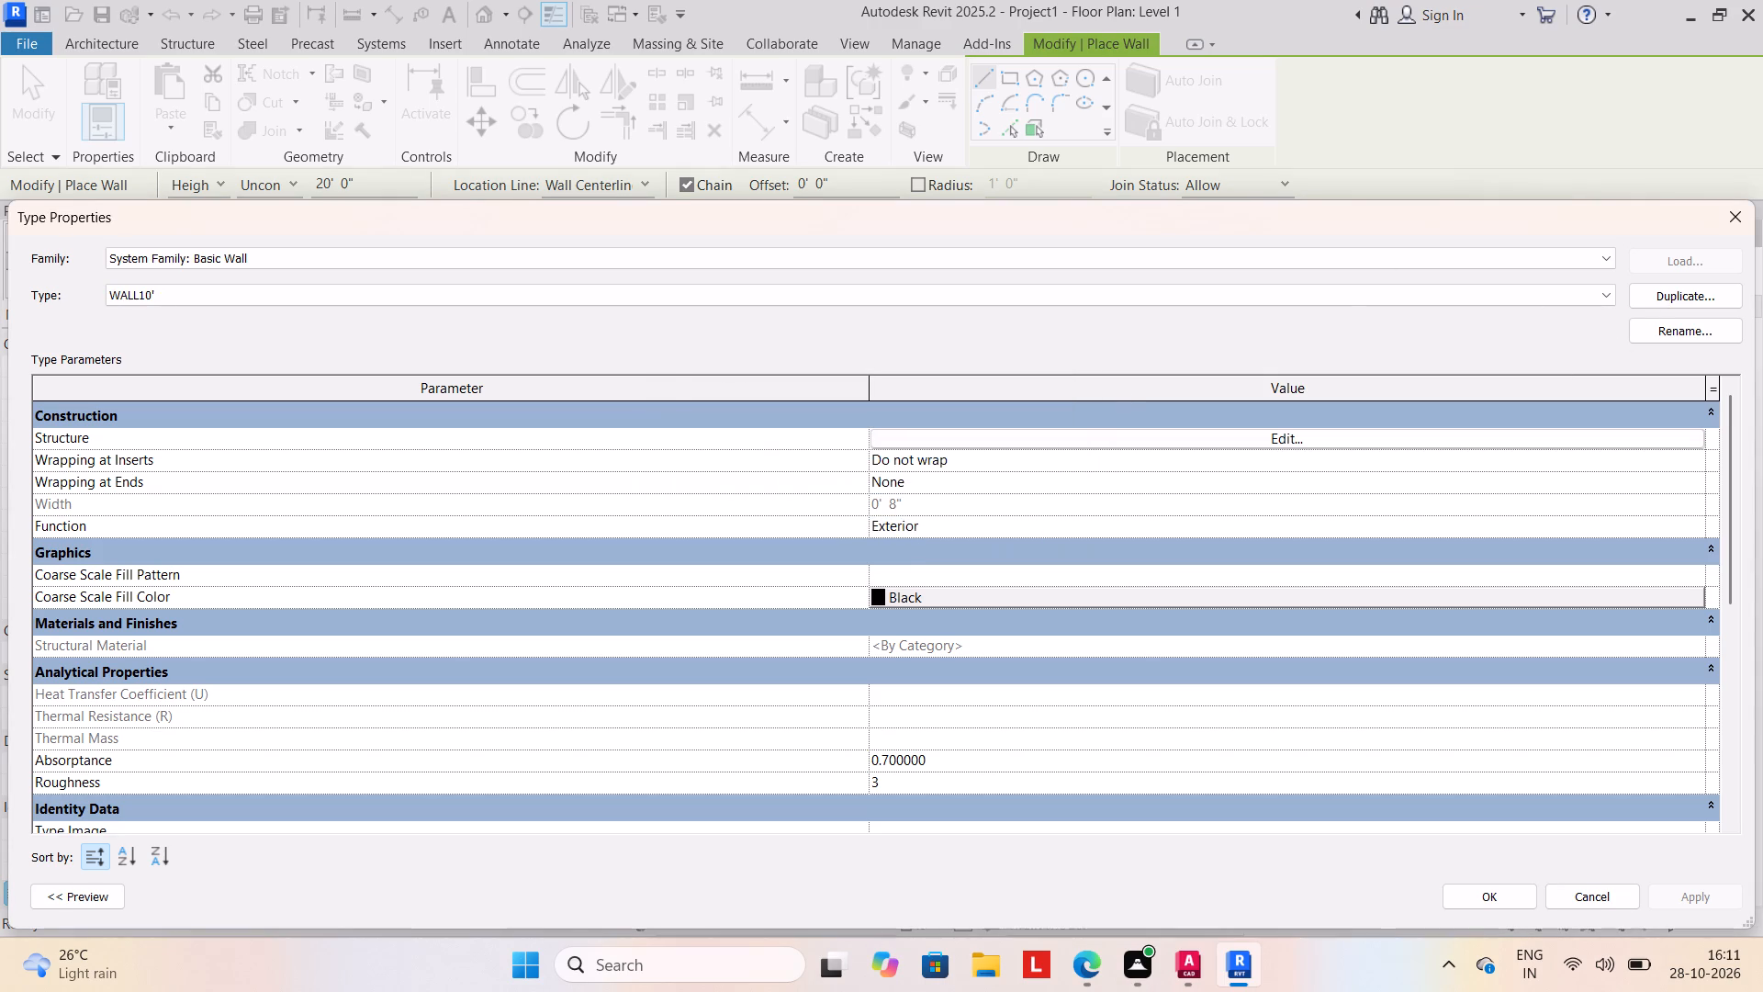
Duplicate the WALL10' type under the name WALL9".
{"action": "left_click", "coordinate": [1679, 280]}
{"action": "left_click", "coordinate": [1714, 284]}
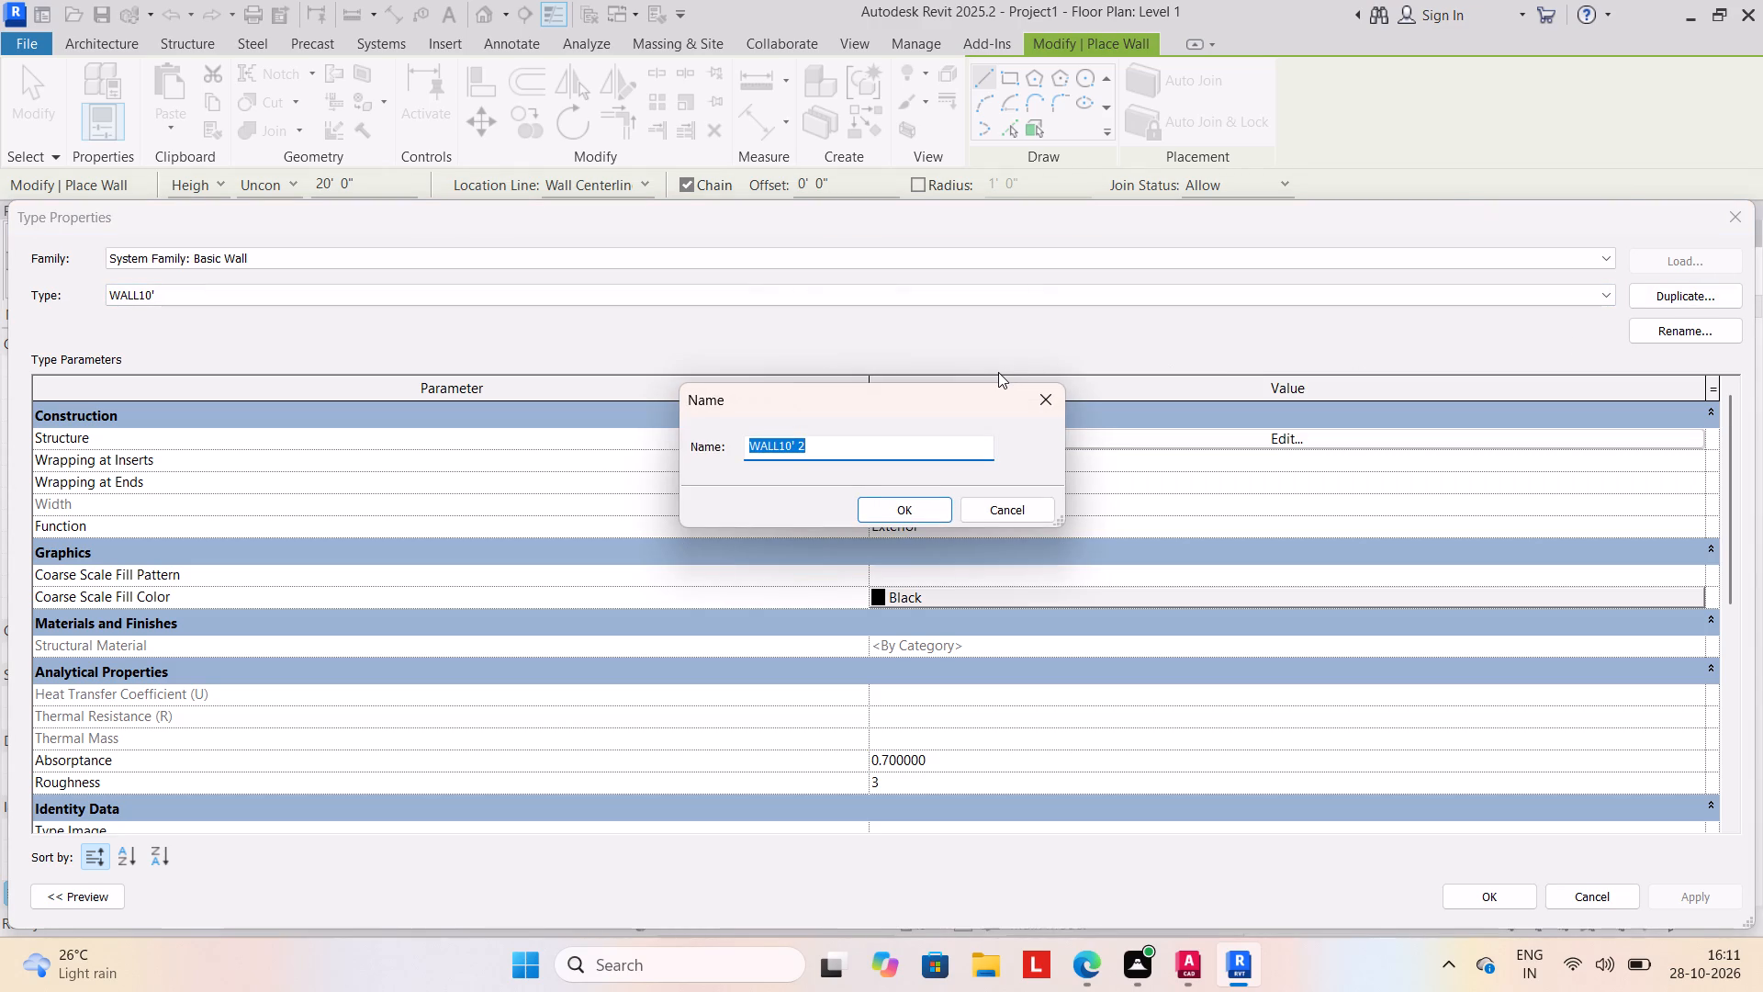
{"action": "type", "text": "WA"}
{"action": "type", "text": "LL"}
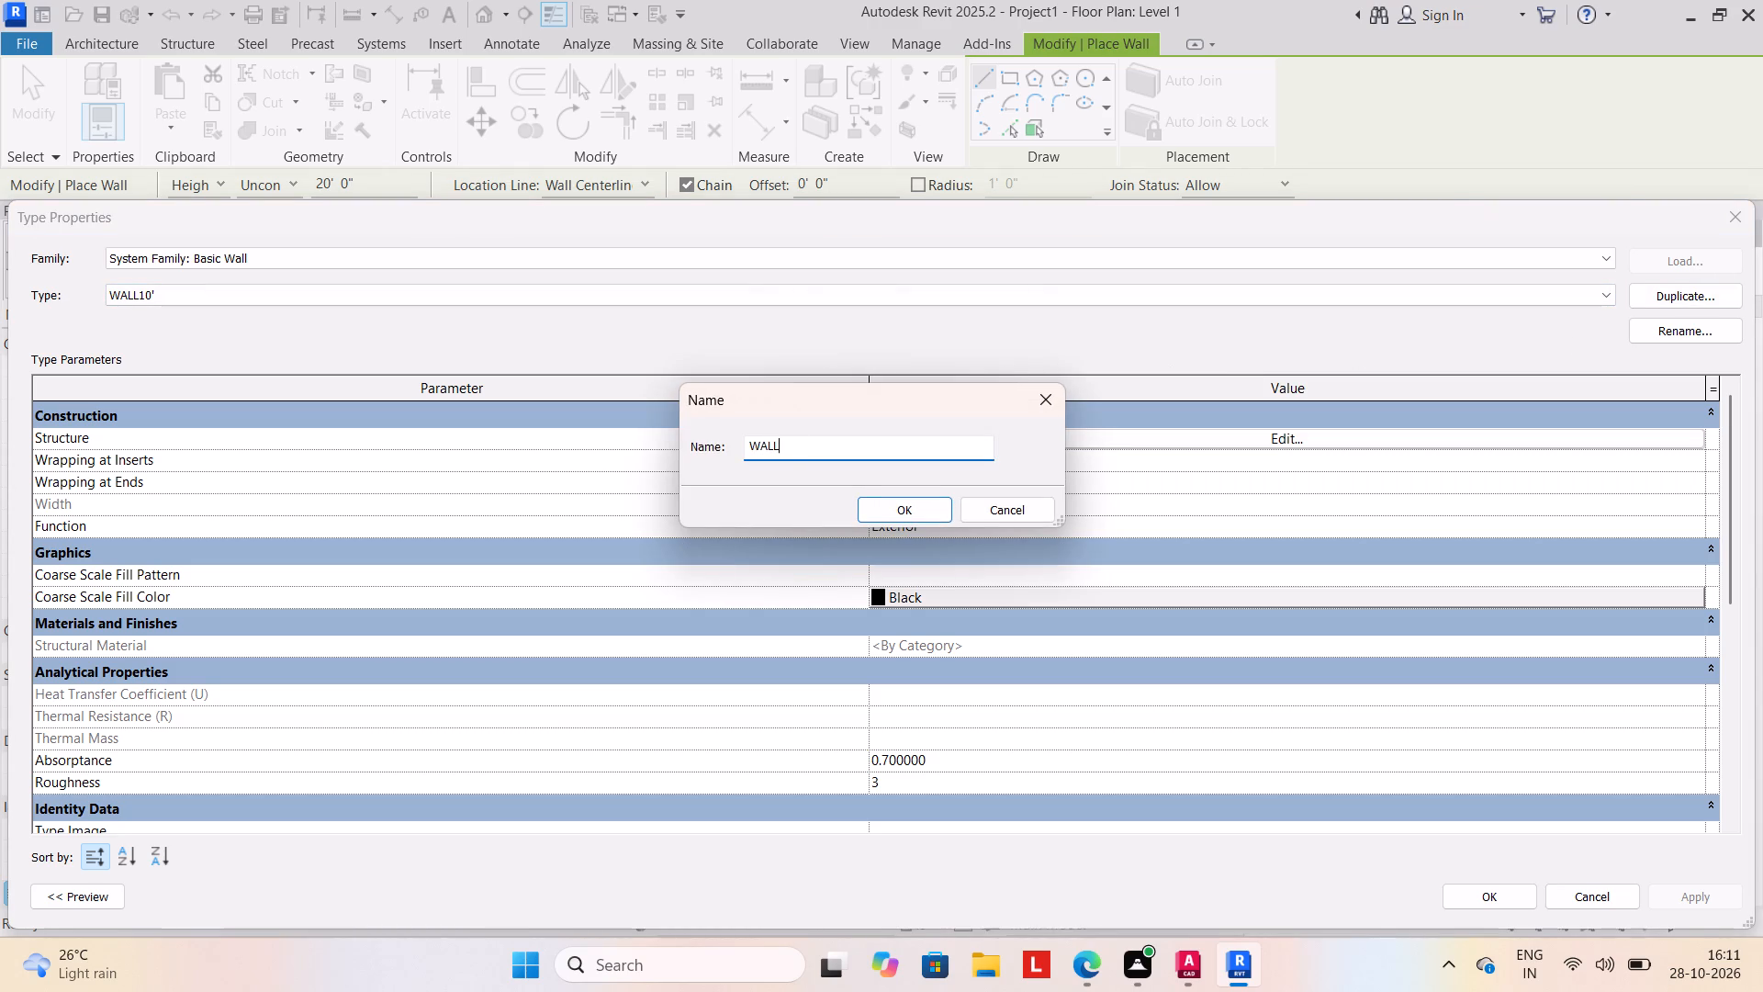
{"action": "type", "text": "9\""}
{"action": "left_click", "coordinate": [864, 502]}
Set the structure layer thickness of the WALL9" type to 9" and apply the type changes.
{"action": "left_click", "coordinate": [1150, 444]}
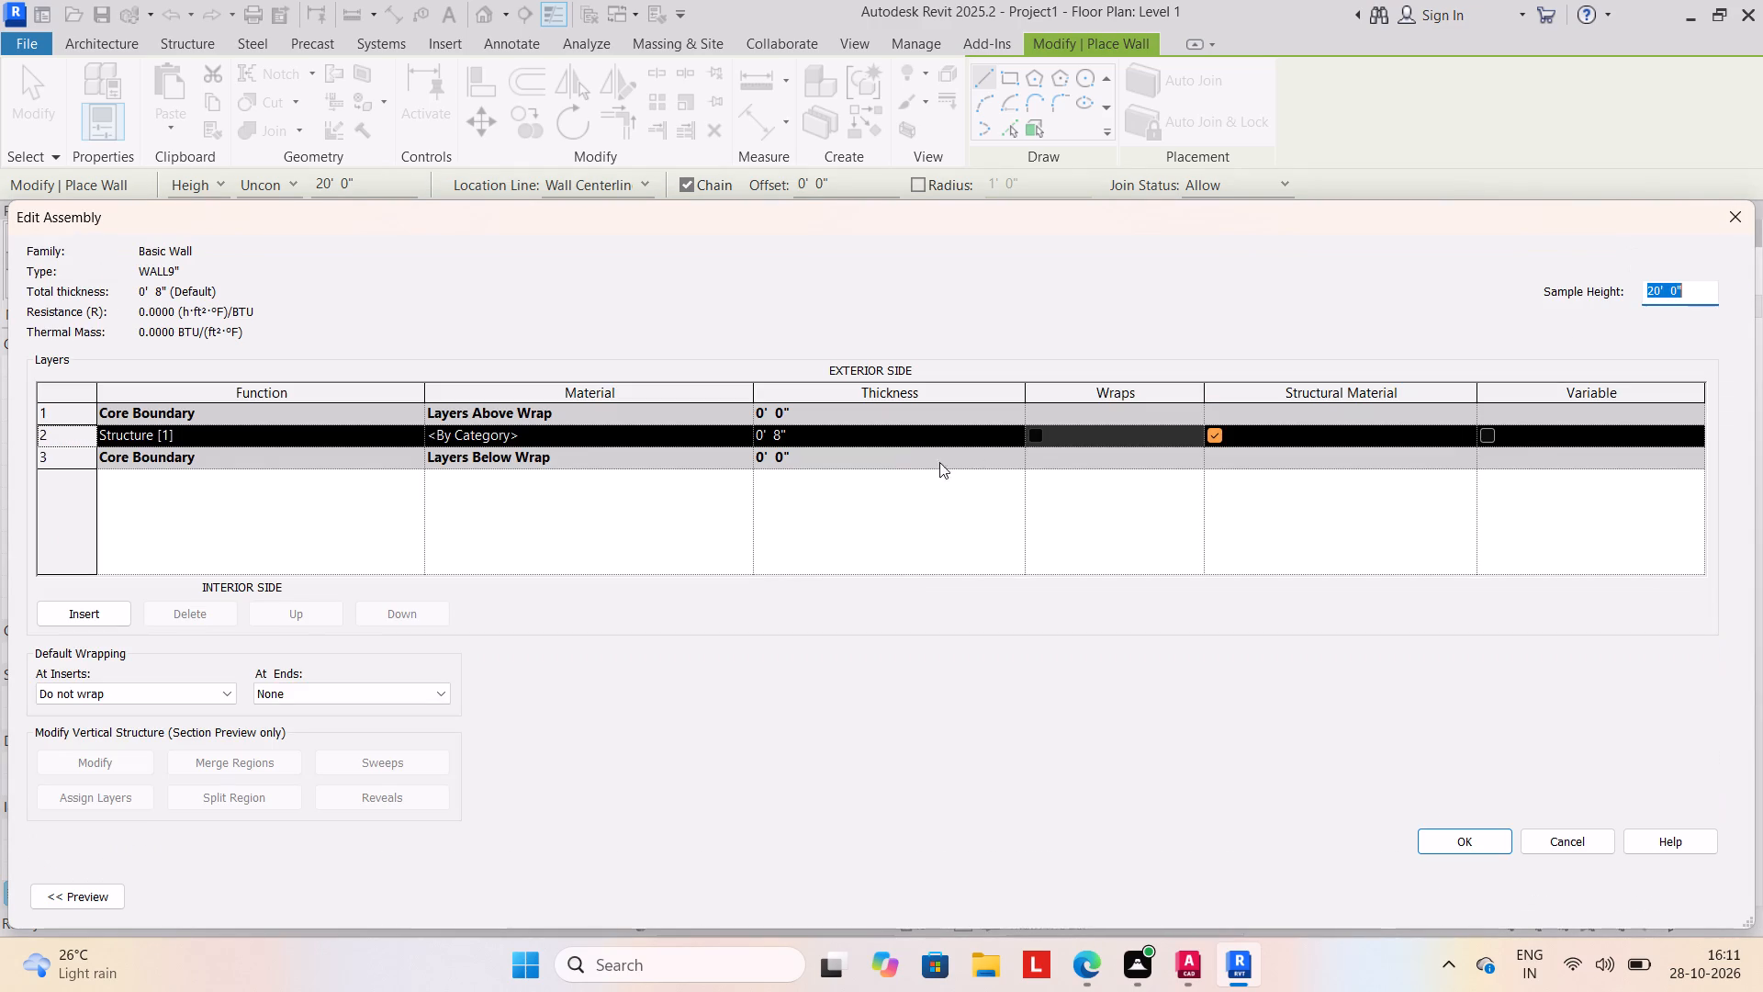
{"action": "left_click", "coordinate": [879, 434]}
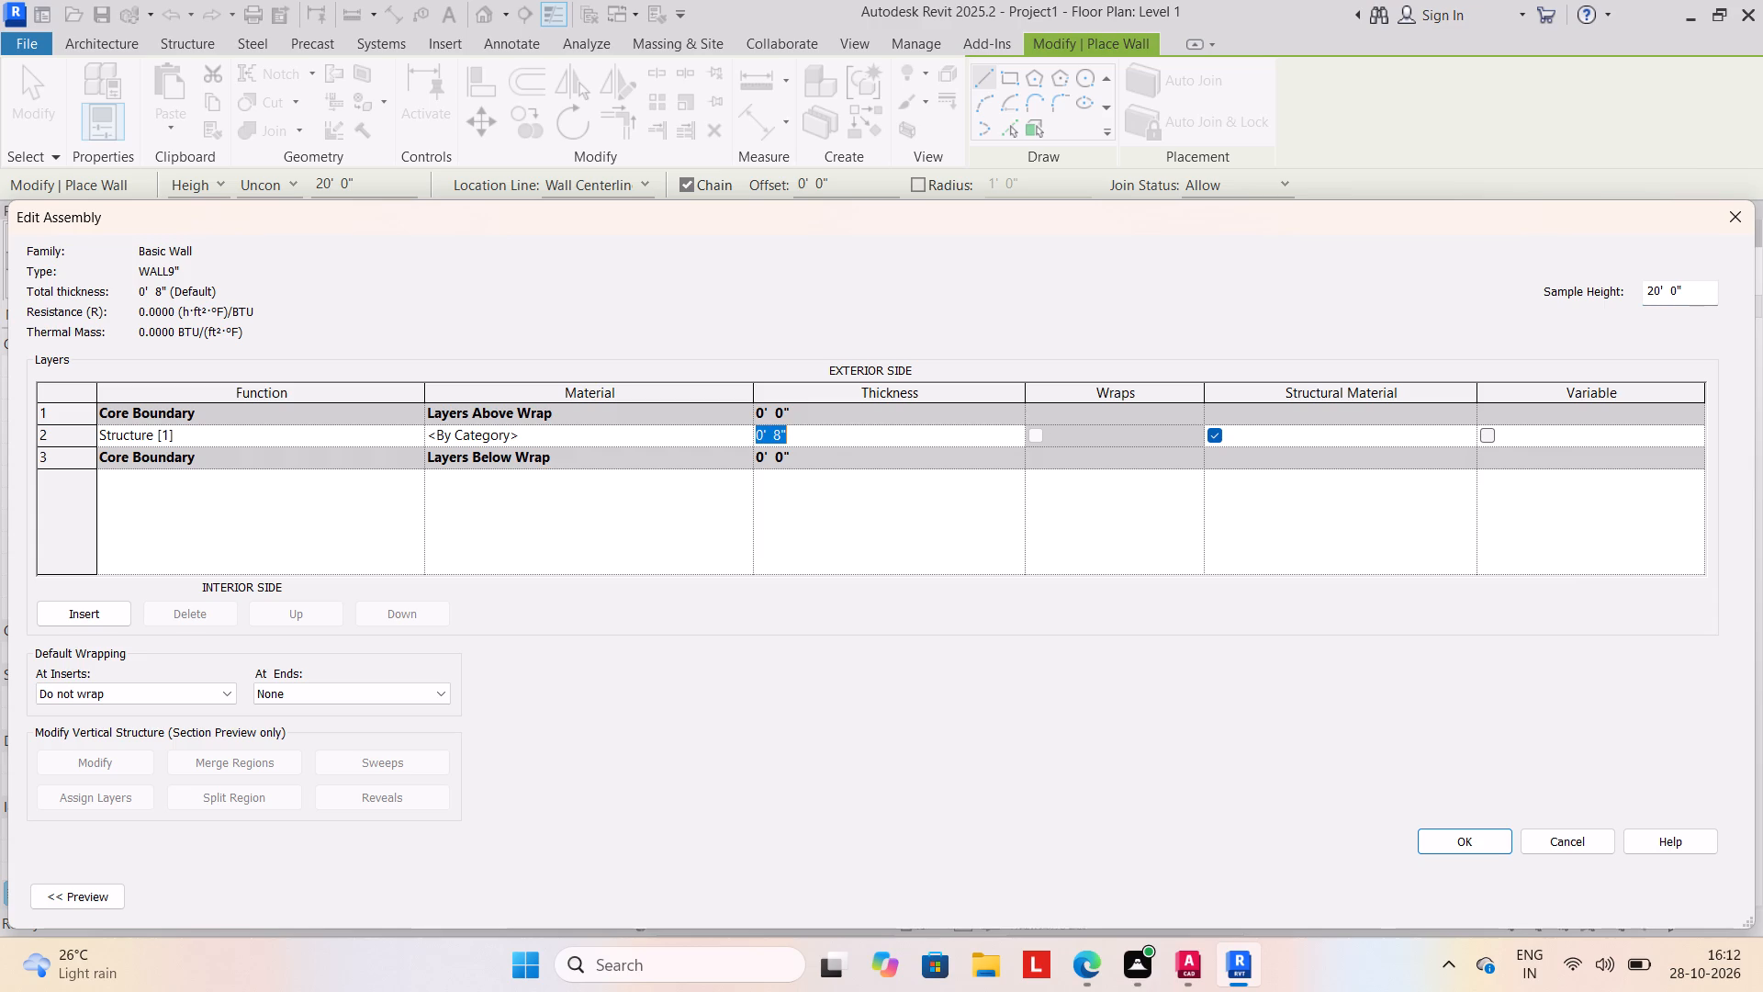
{"action": "type", "text": "9\""}
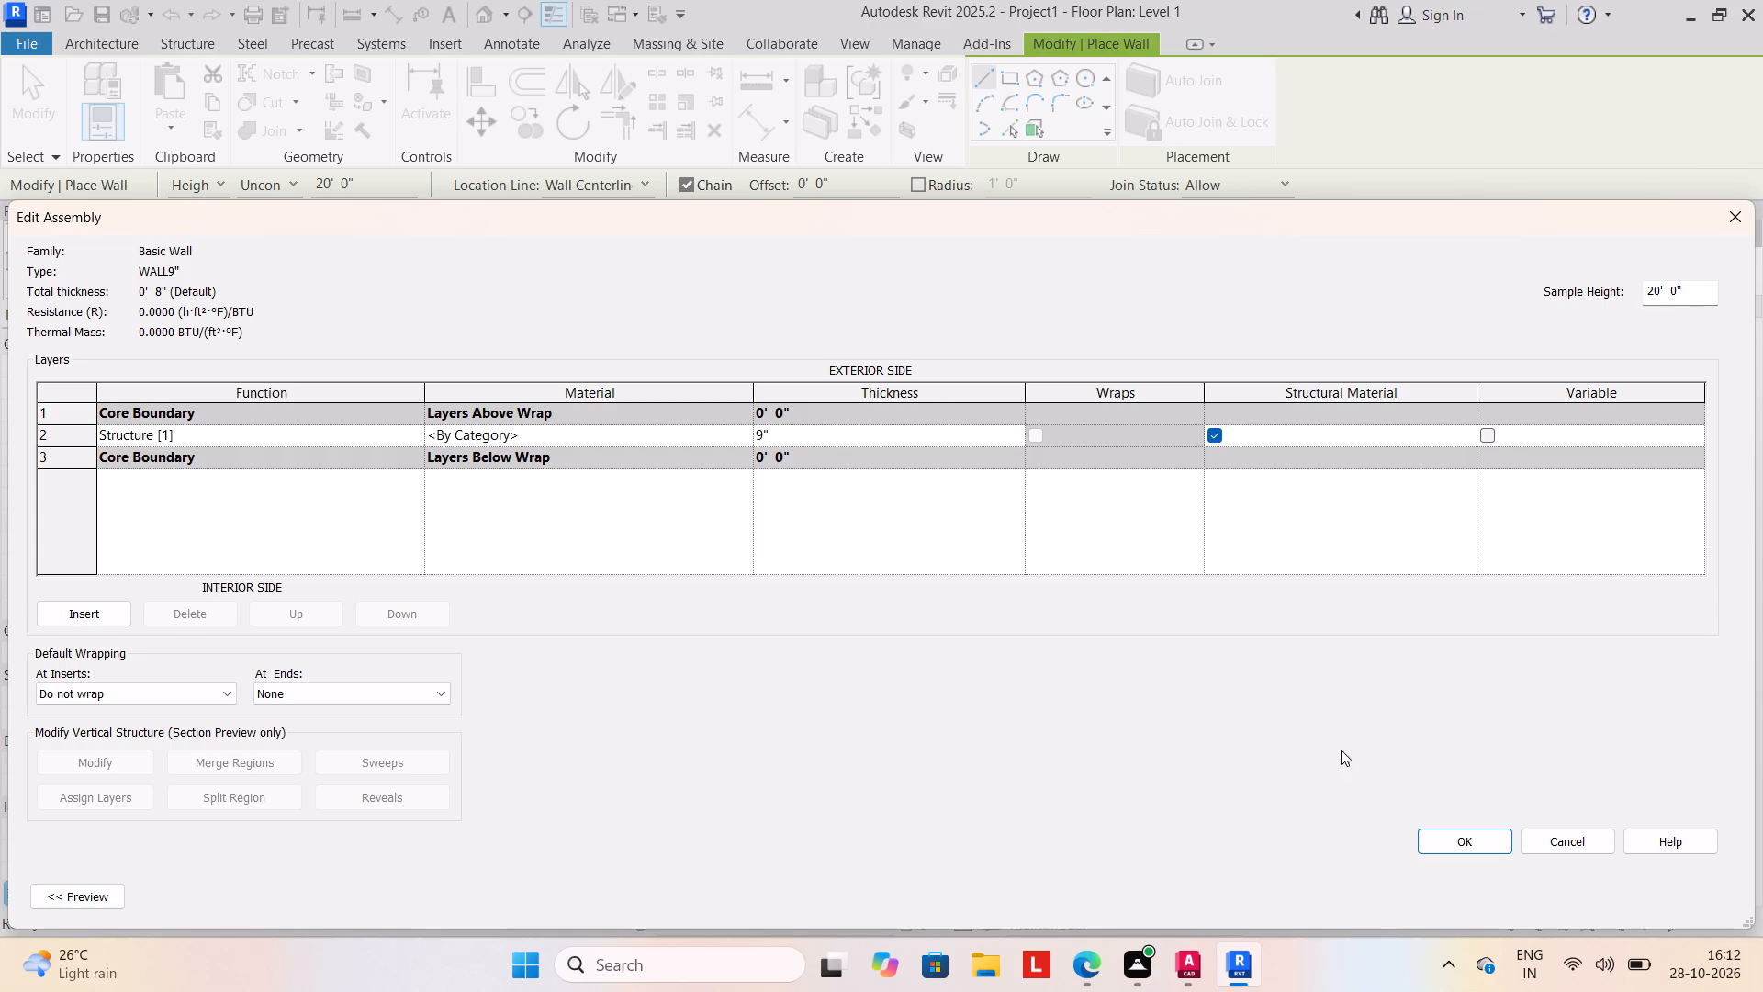
{"action": "left_click", "coordinate": [1447, 822]}
{"action": "left_click", "coordinate": [1476, 839]}
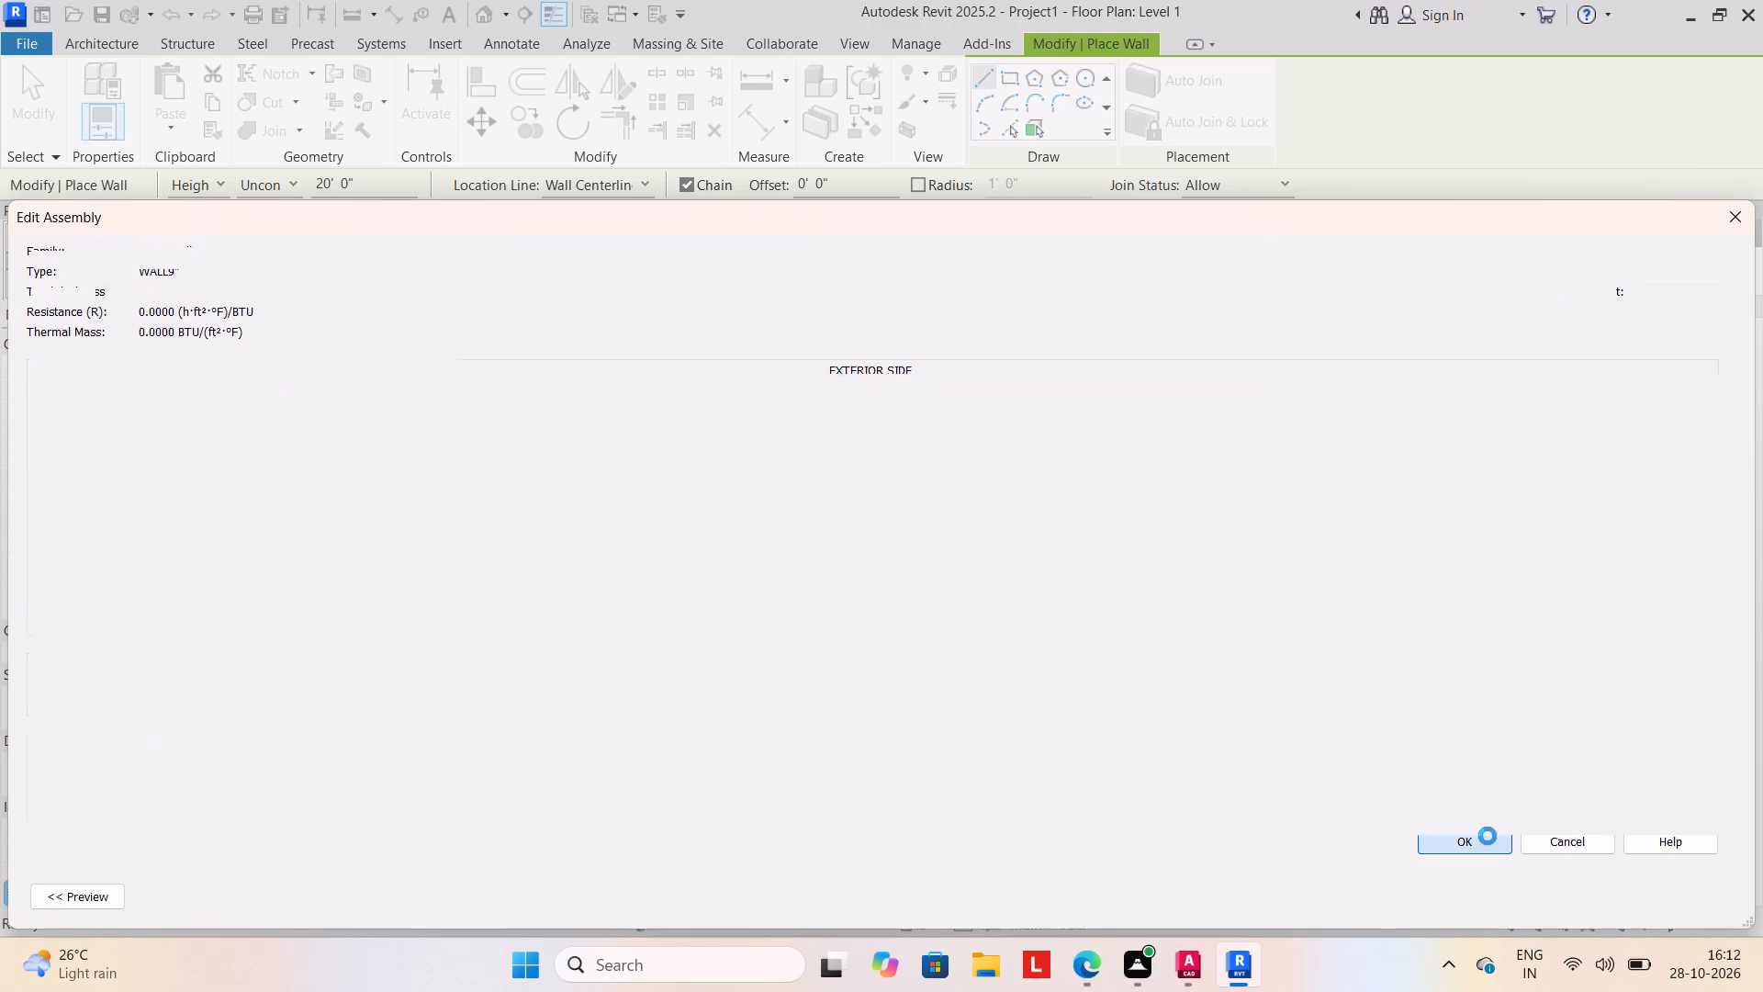
{"action": "left_click", "coordinate": [1697, 891]}
{"action": "left_click", "coordinate": [1492, 904]}
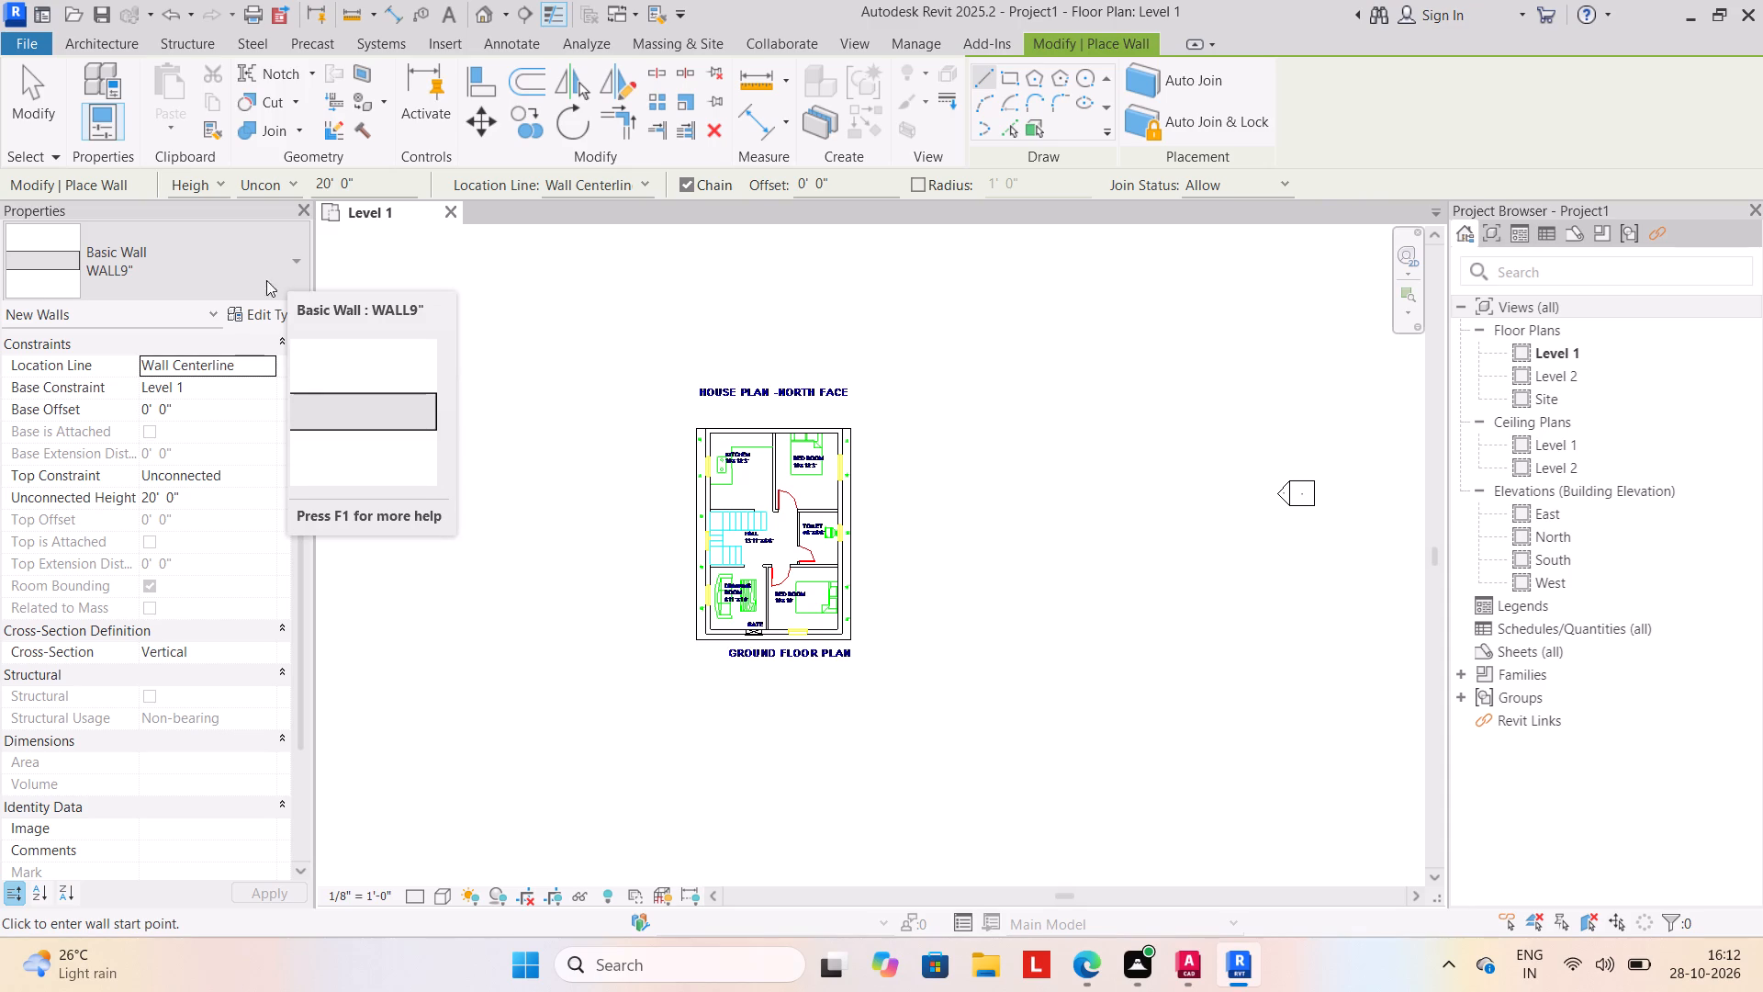
Duplicate the WALL9" type under the name WALL4.5".
{"action": "left_click", "coordinate": [264, 310]}
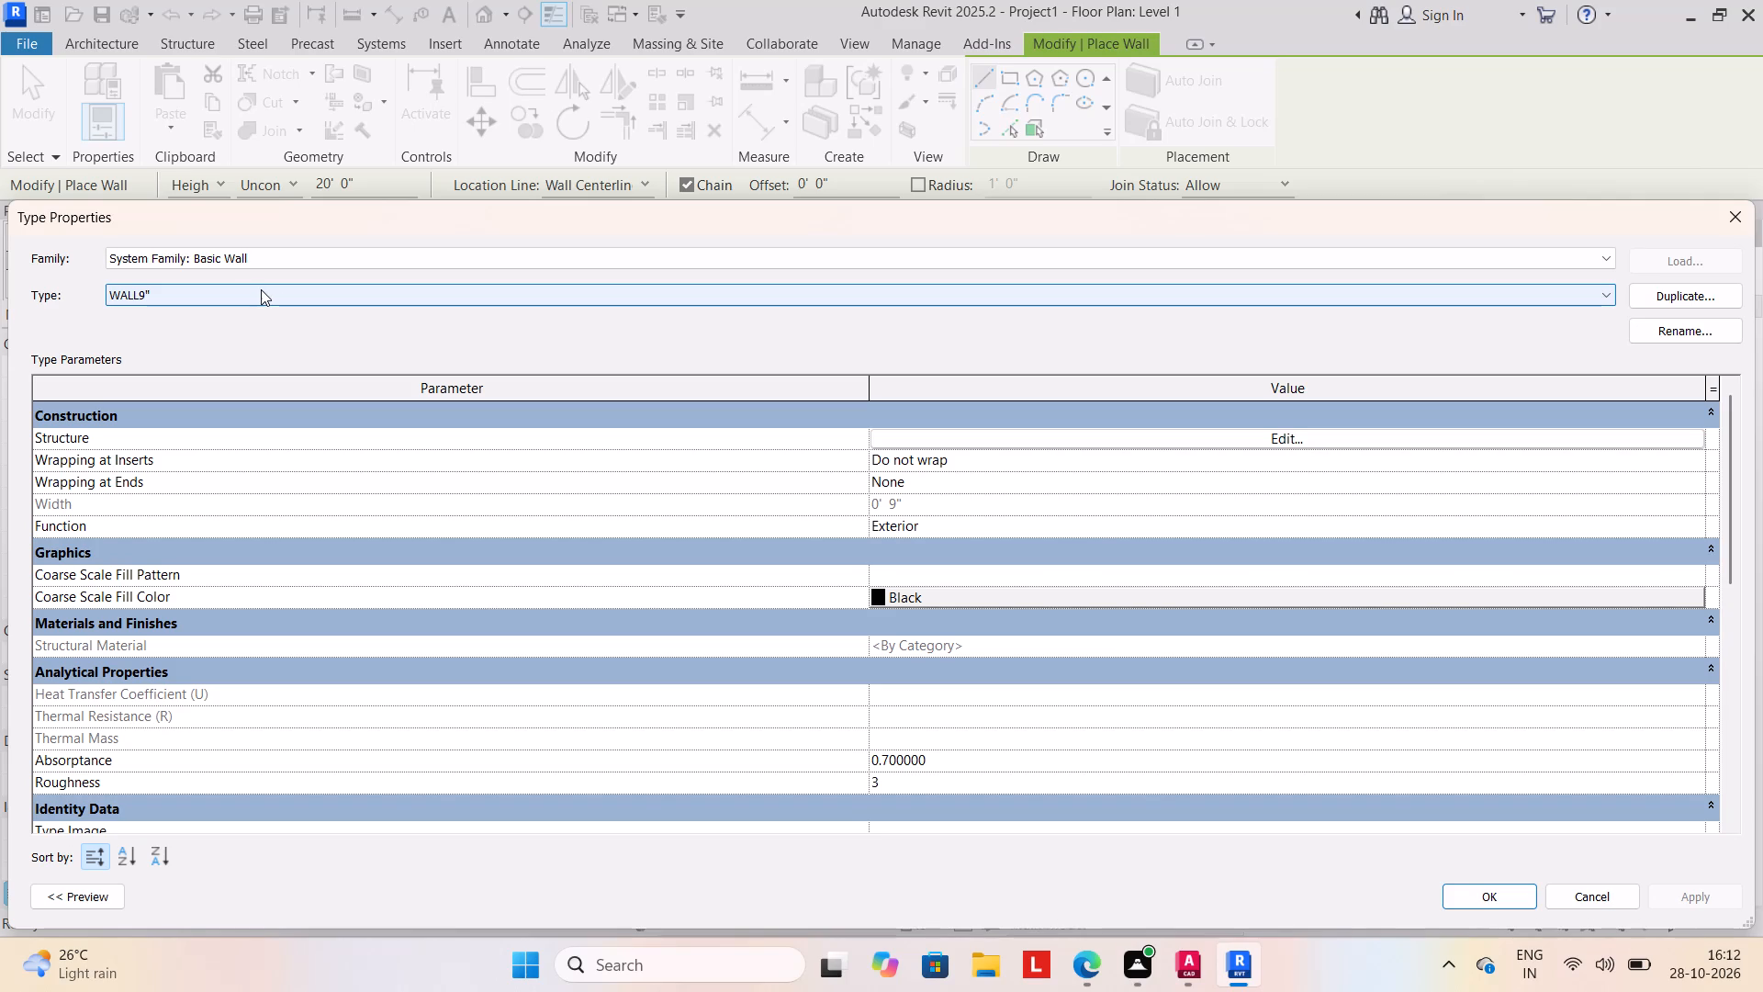
{"action": "left_click", "coordinate": [1699, 296]}
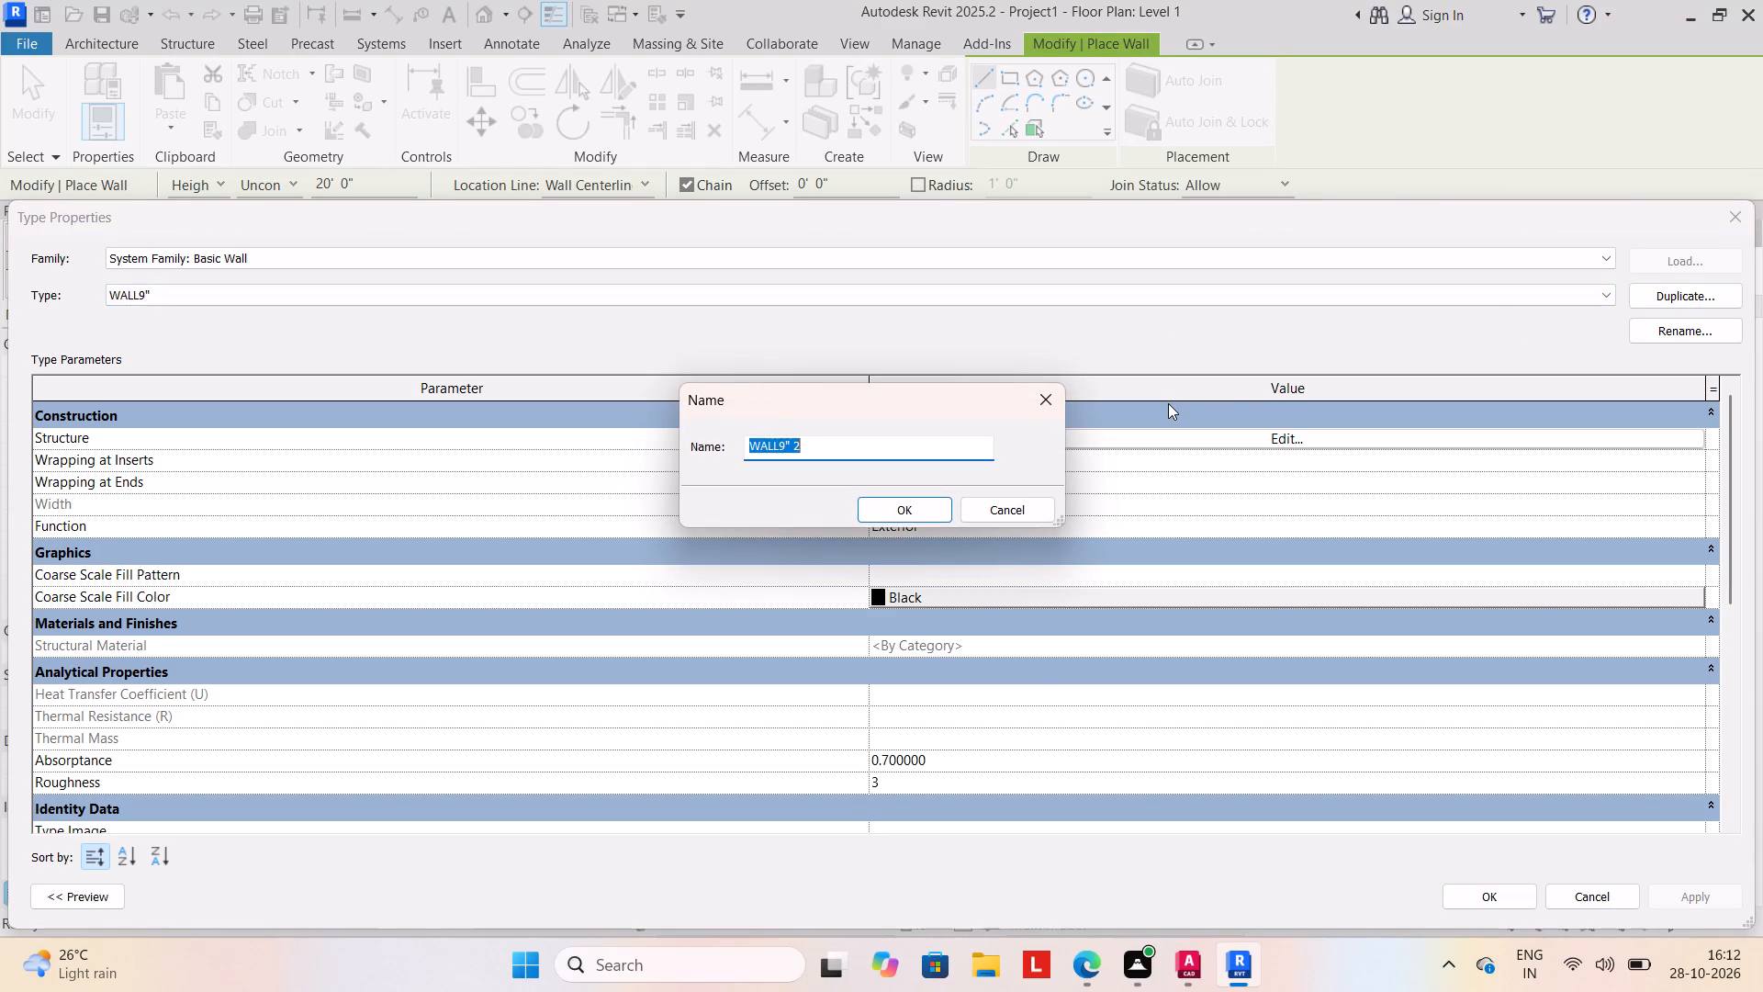
{"action": "type", "text": "WA"}
{"action": "type", "text": "LL4.5\""}
{"action": "left_click", "coordinate": [872, 518]}
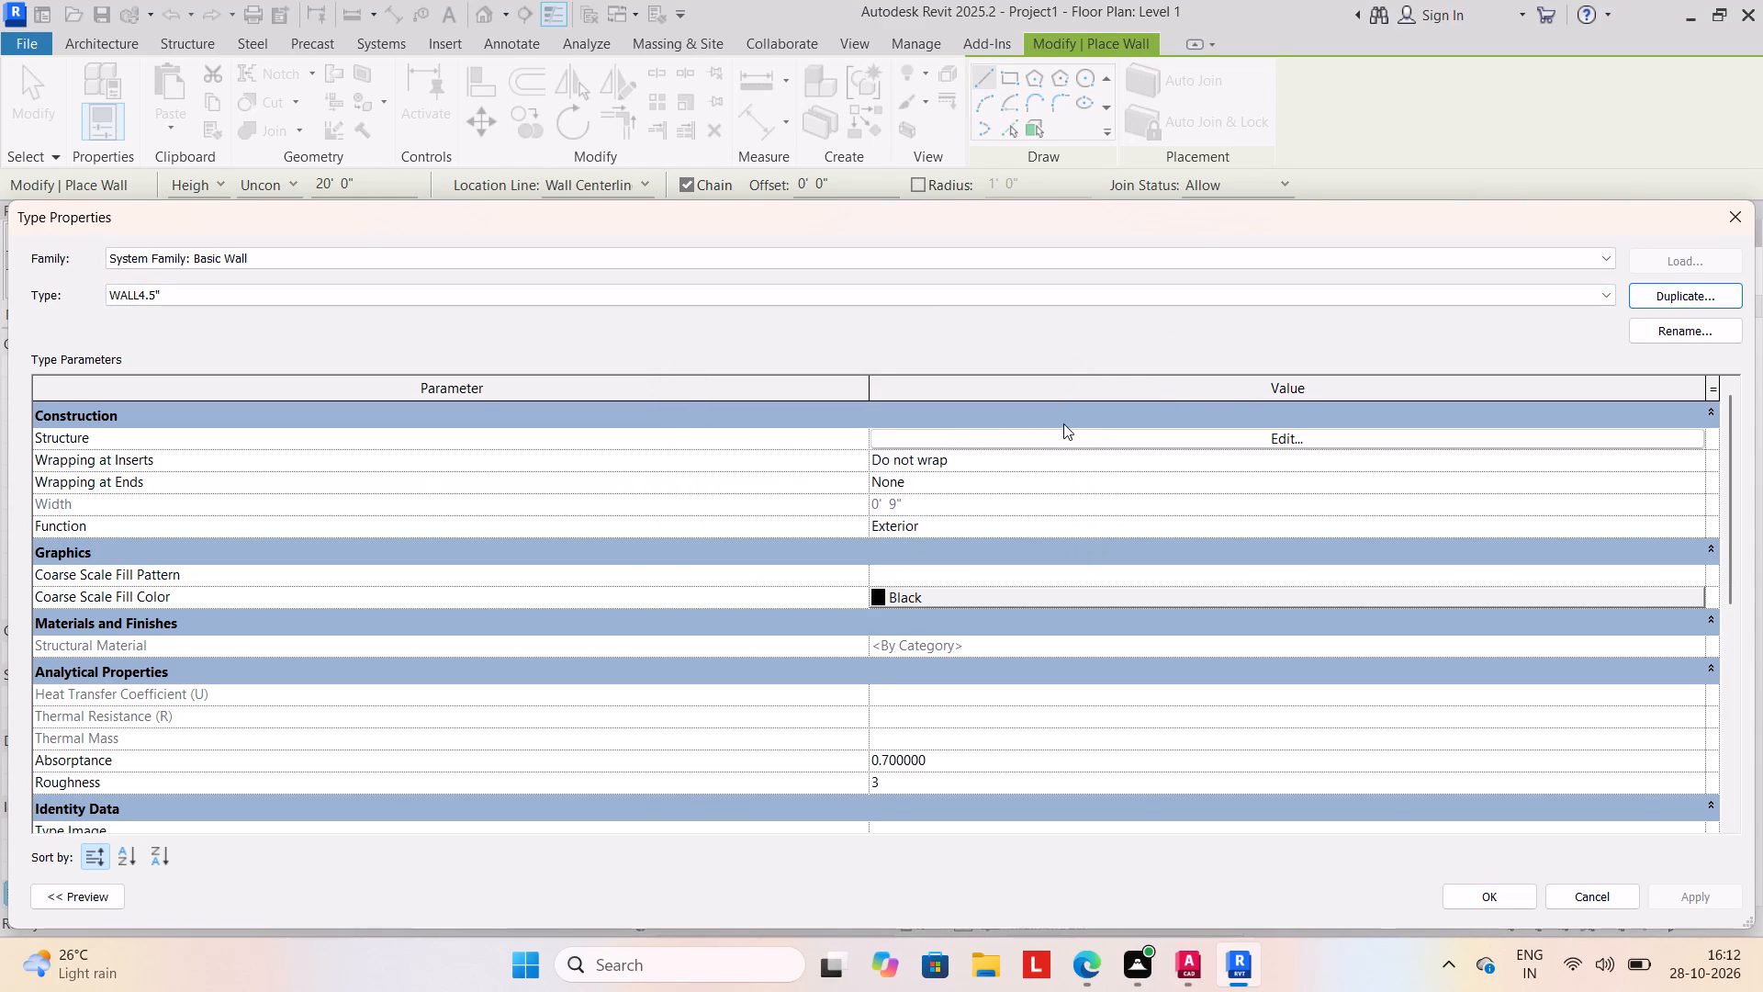
Set the structure layer thickness of the WALL4.5" type to 4.5" and apply the type changes.
{"action": "left_click", "coordinate": [1083, 439]}
{"action": "left_click", "coordinate": [852, 437]}
{"action": "type", "text": "4.5\""}
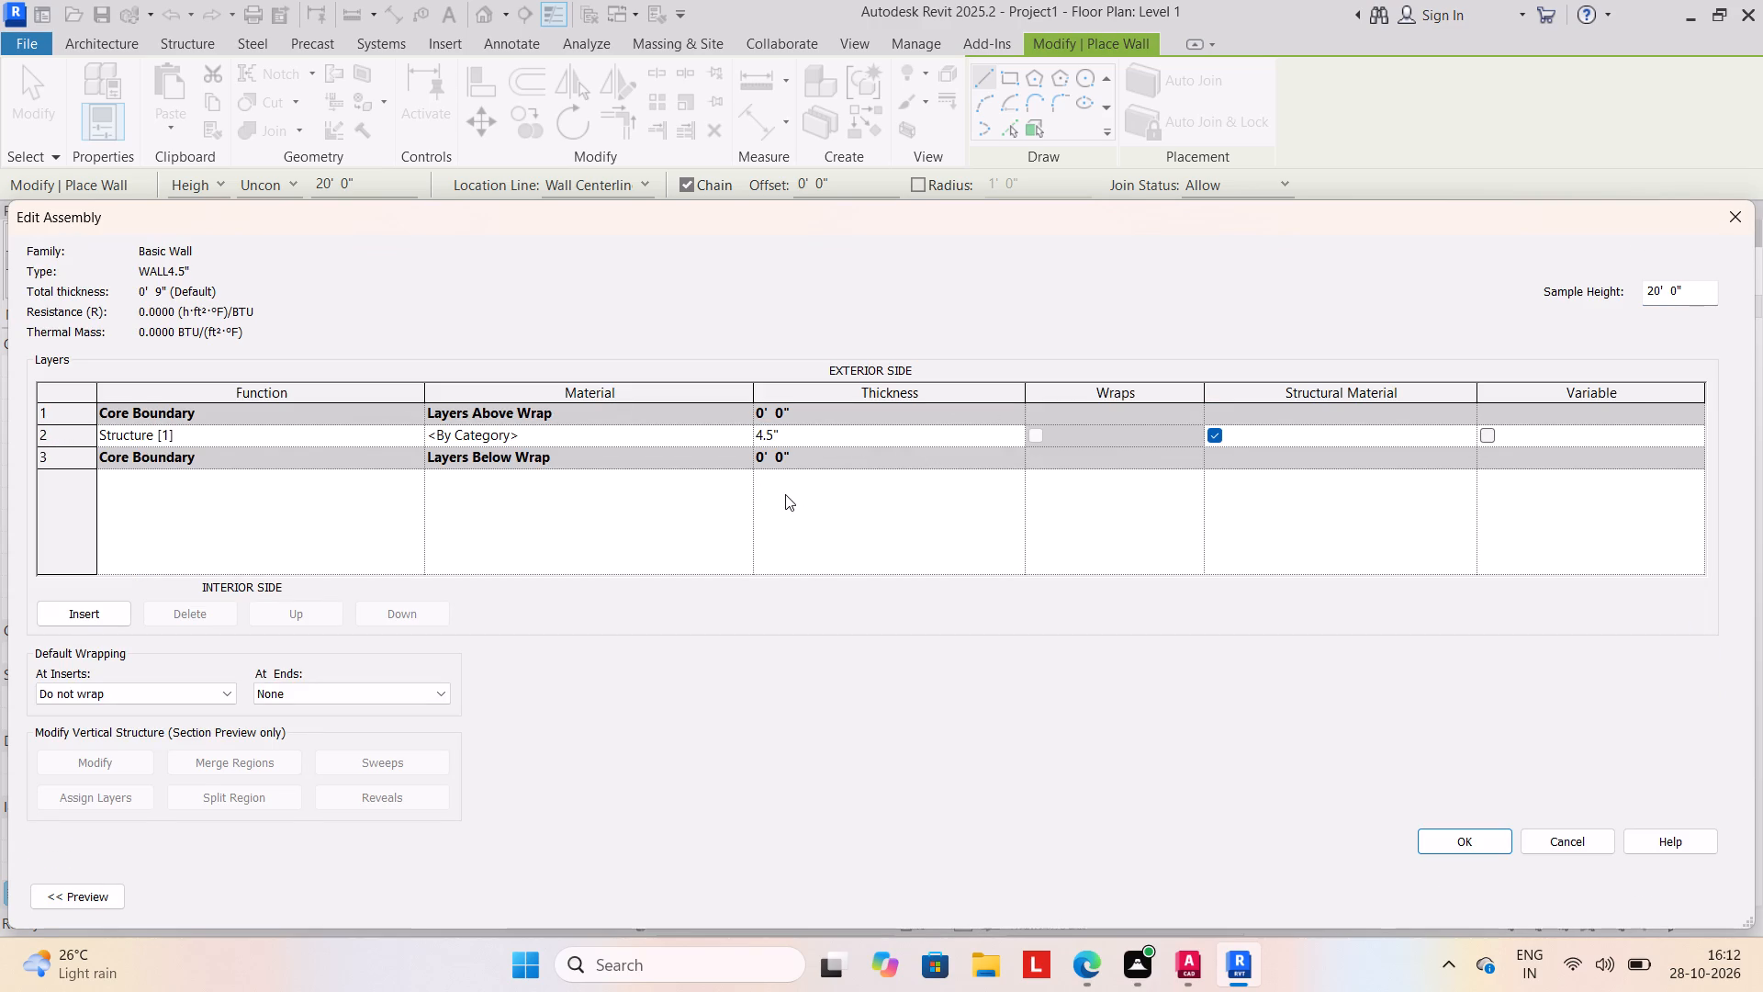
{"action": "left_click", "coordinate": [1451, 831]}
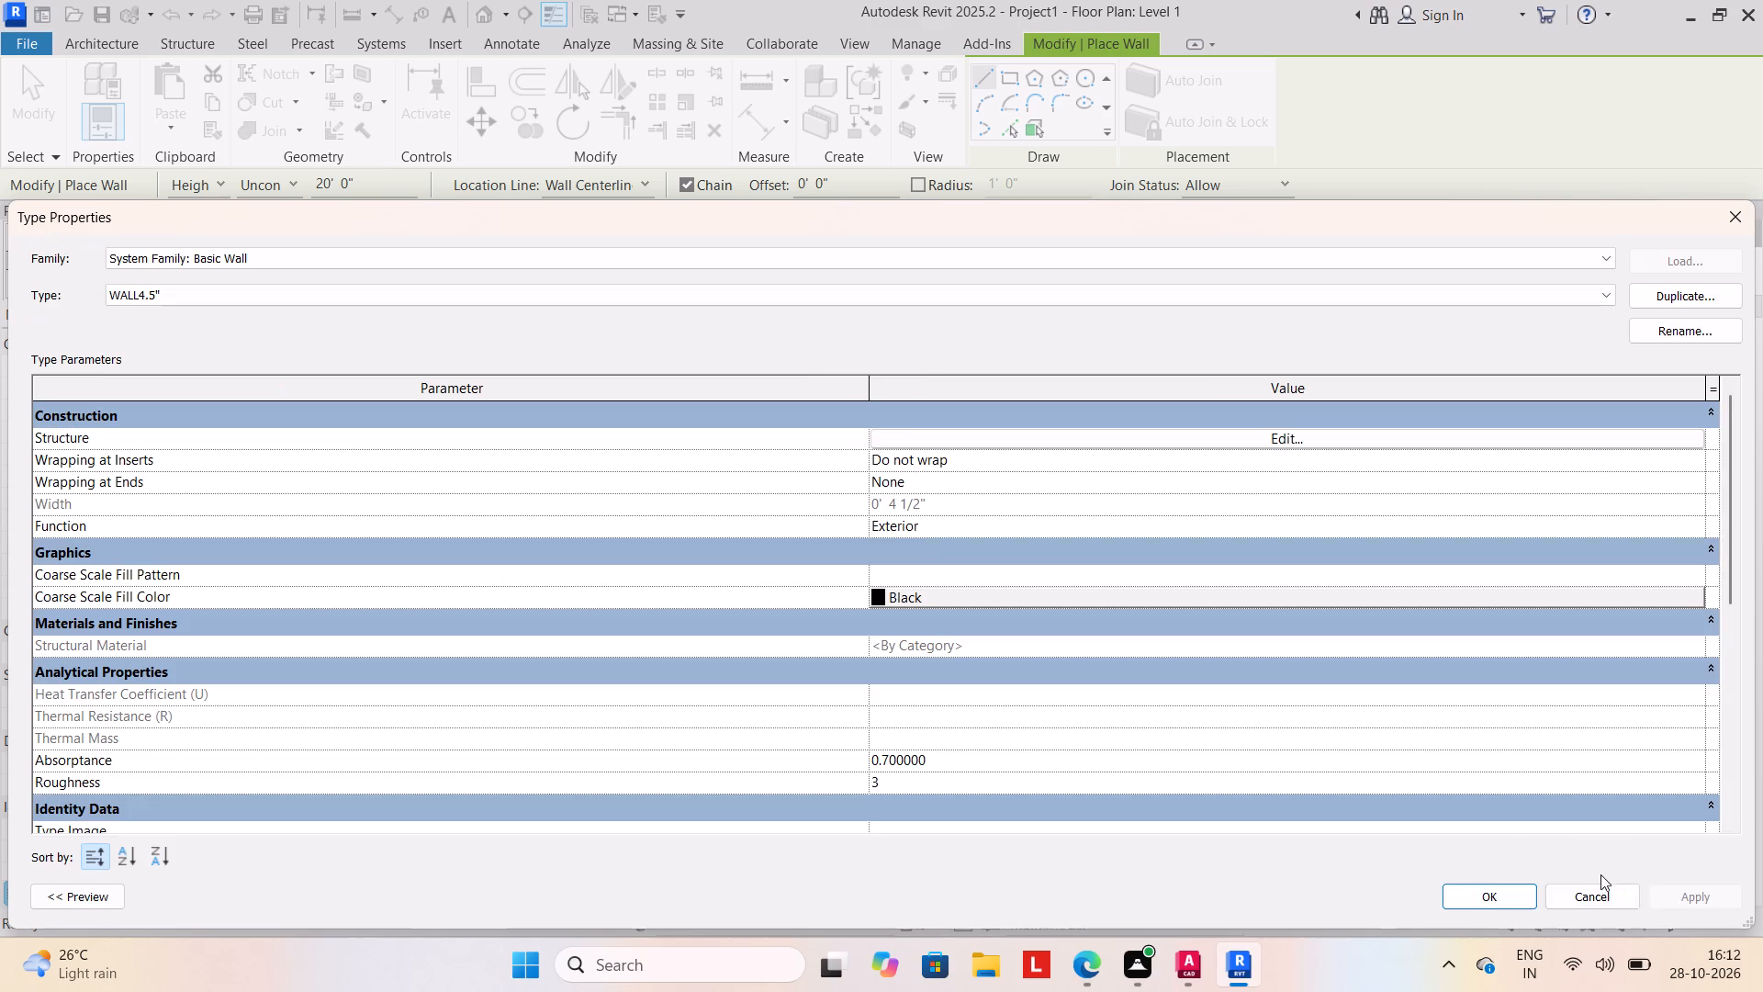
{"action": "left_click", "coordinate": [1674, 890]}
{"action": "left_click", "coordinate": [1478, 889]}
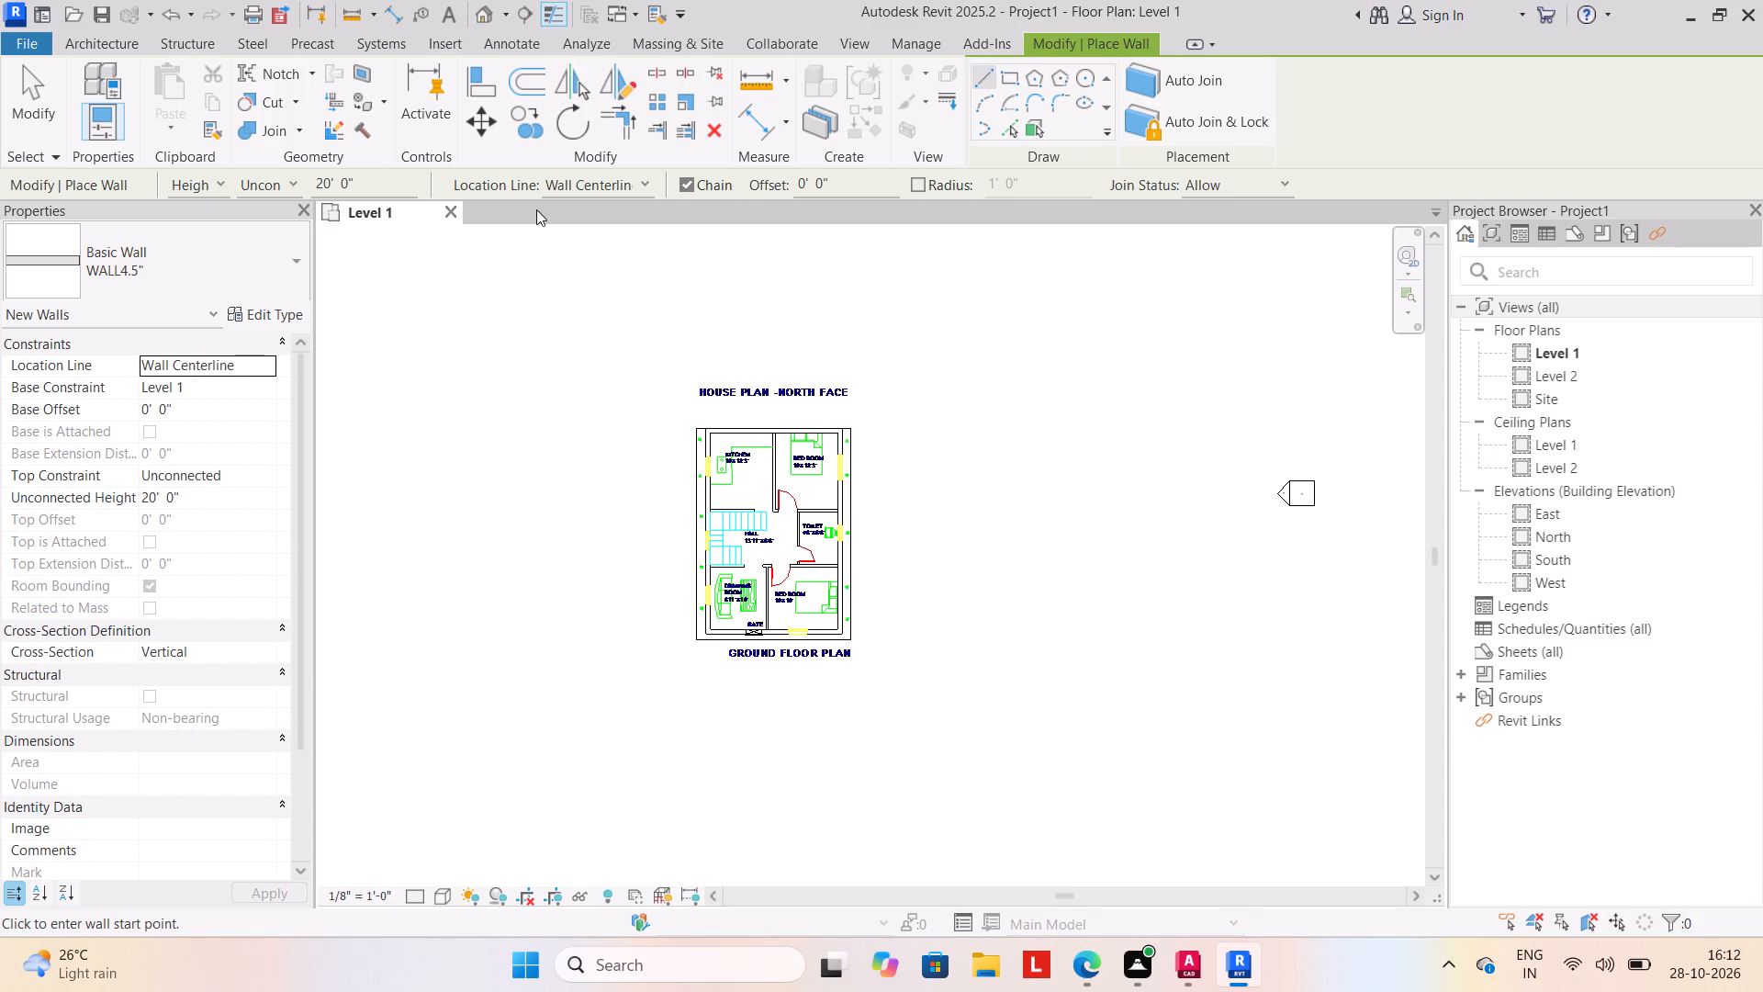
Set the new walls' location line to Finish Face: Interior and their unconnected height to 10'.
{"action": "left_click", "coordinate": [262, 368]}
{"action": "left_click", "coordinate": [249, 439]}
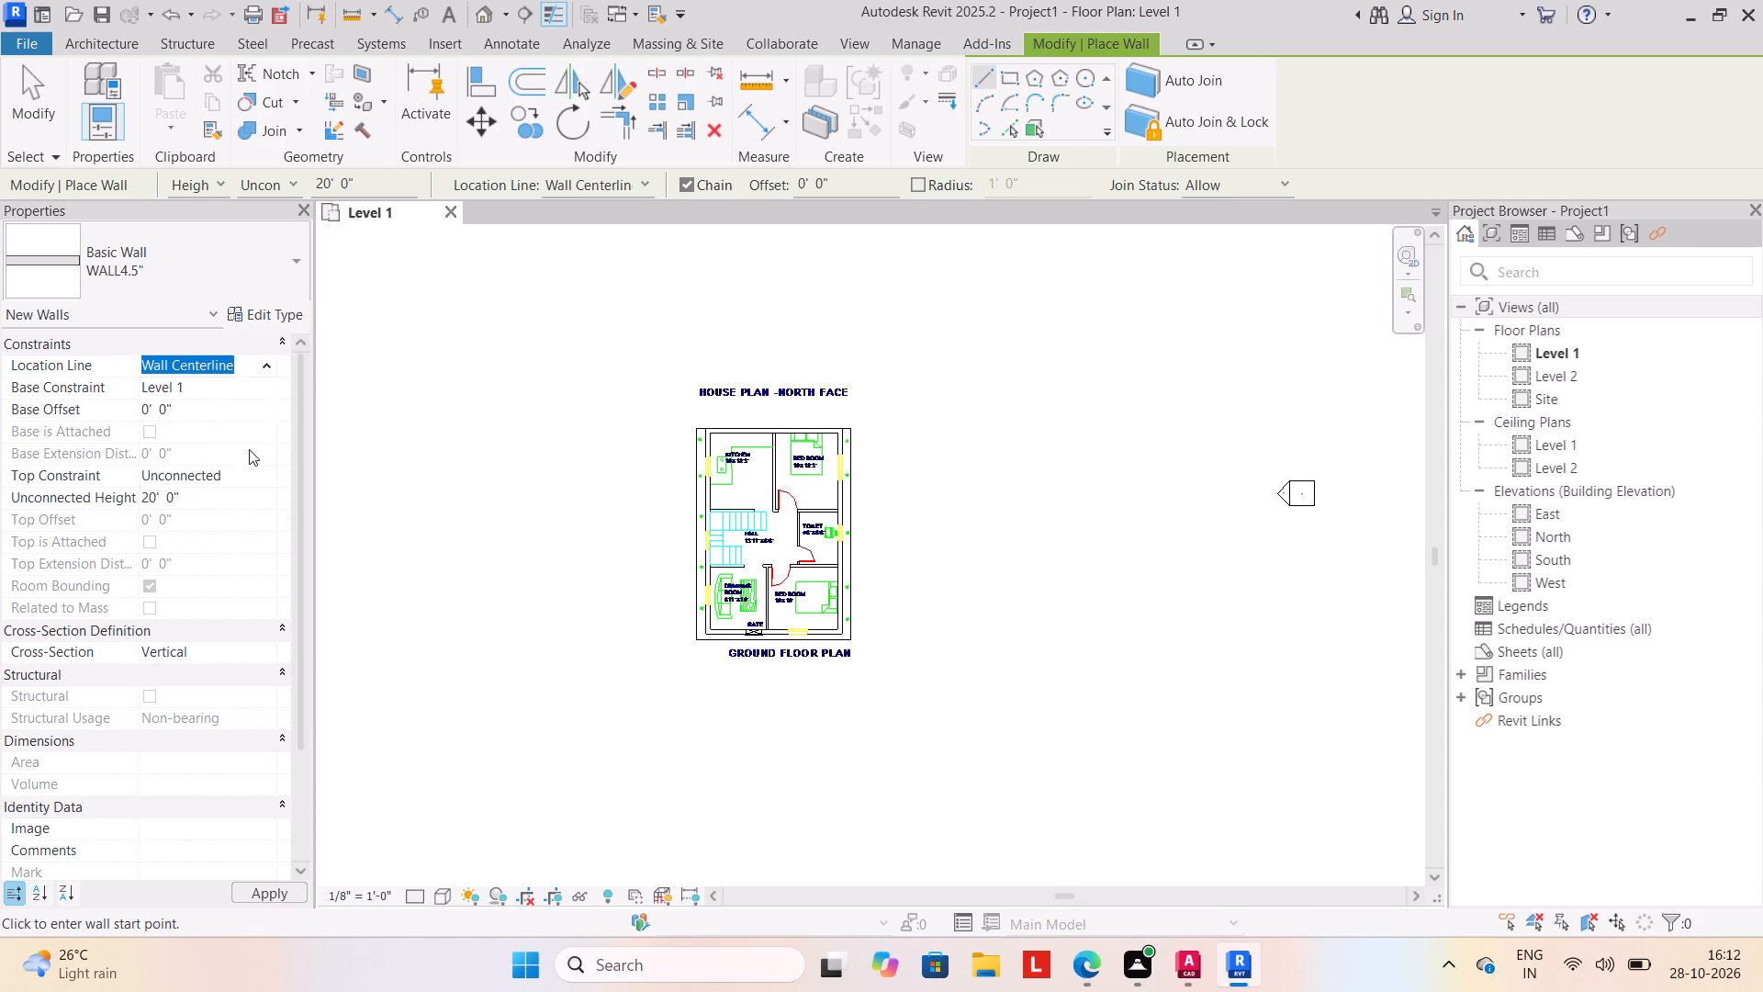
{"action": "left_click", "coordinate": [231, 488]}
{"action": "type", "text": "10'"}
{"action": "key", "text": "Return"}
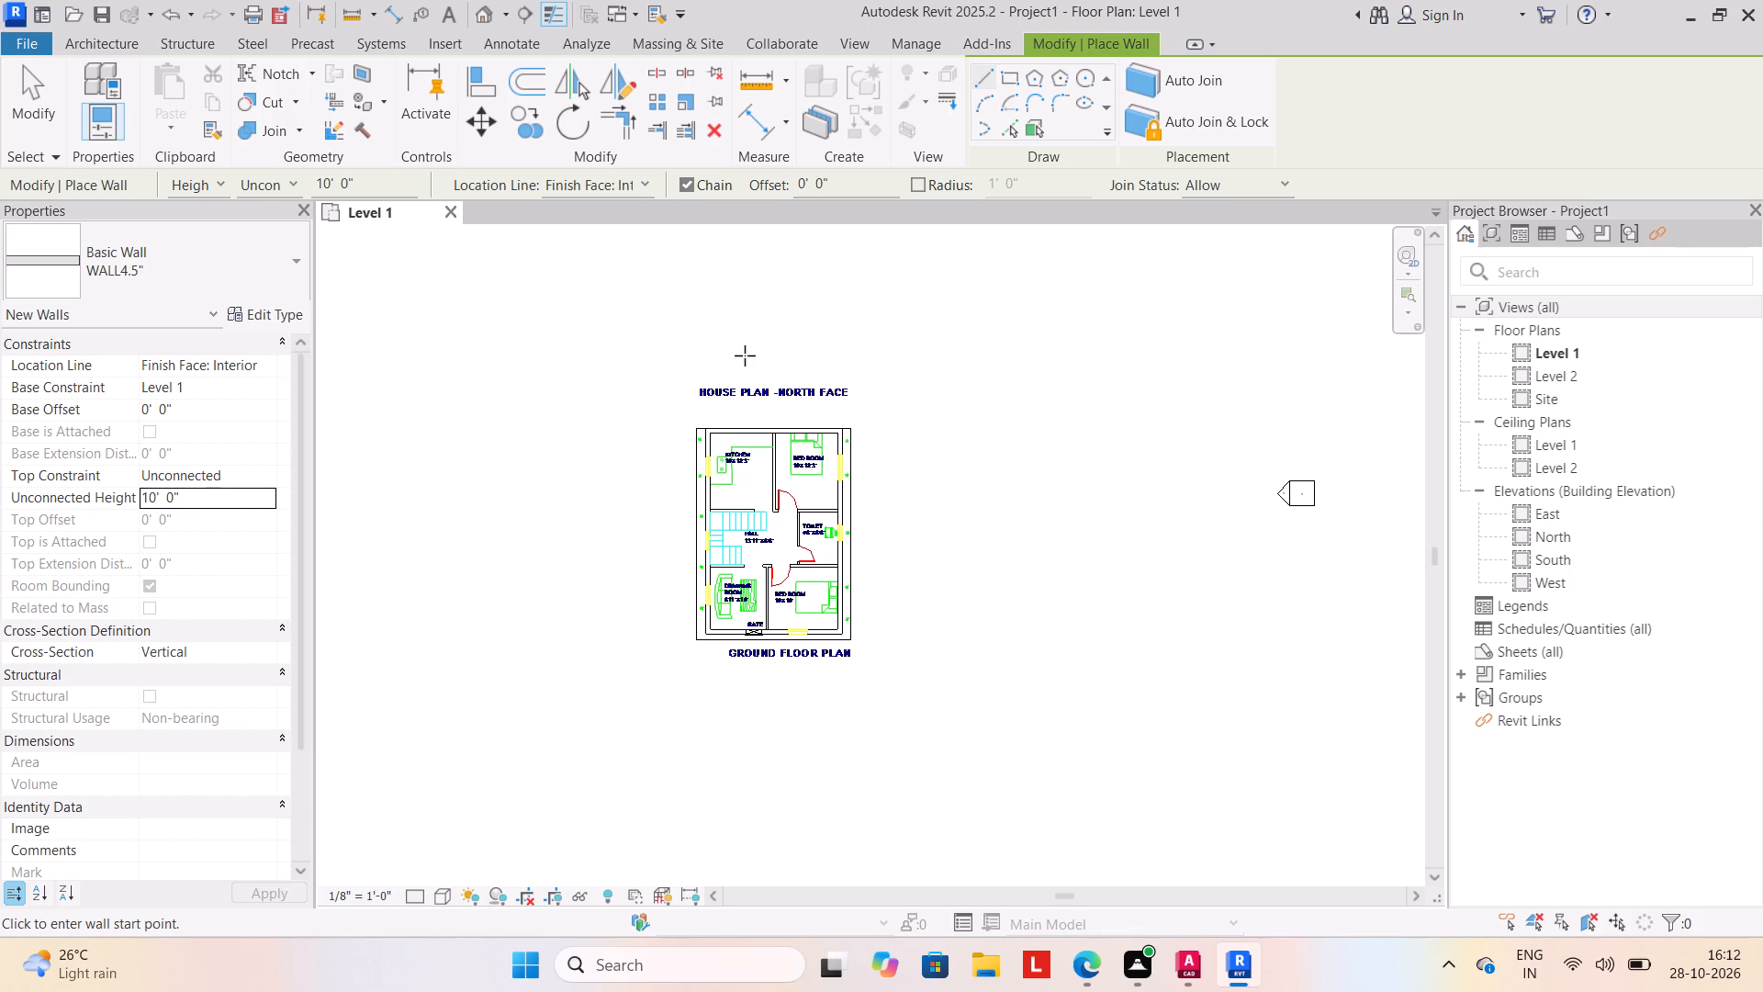
{"action": "middle_click", "coordinate": [808, 513]}
{"action": "scroll", "coordinate": [808, 513], "scroll_direction": "up", "scroll_amount": 4}
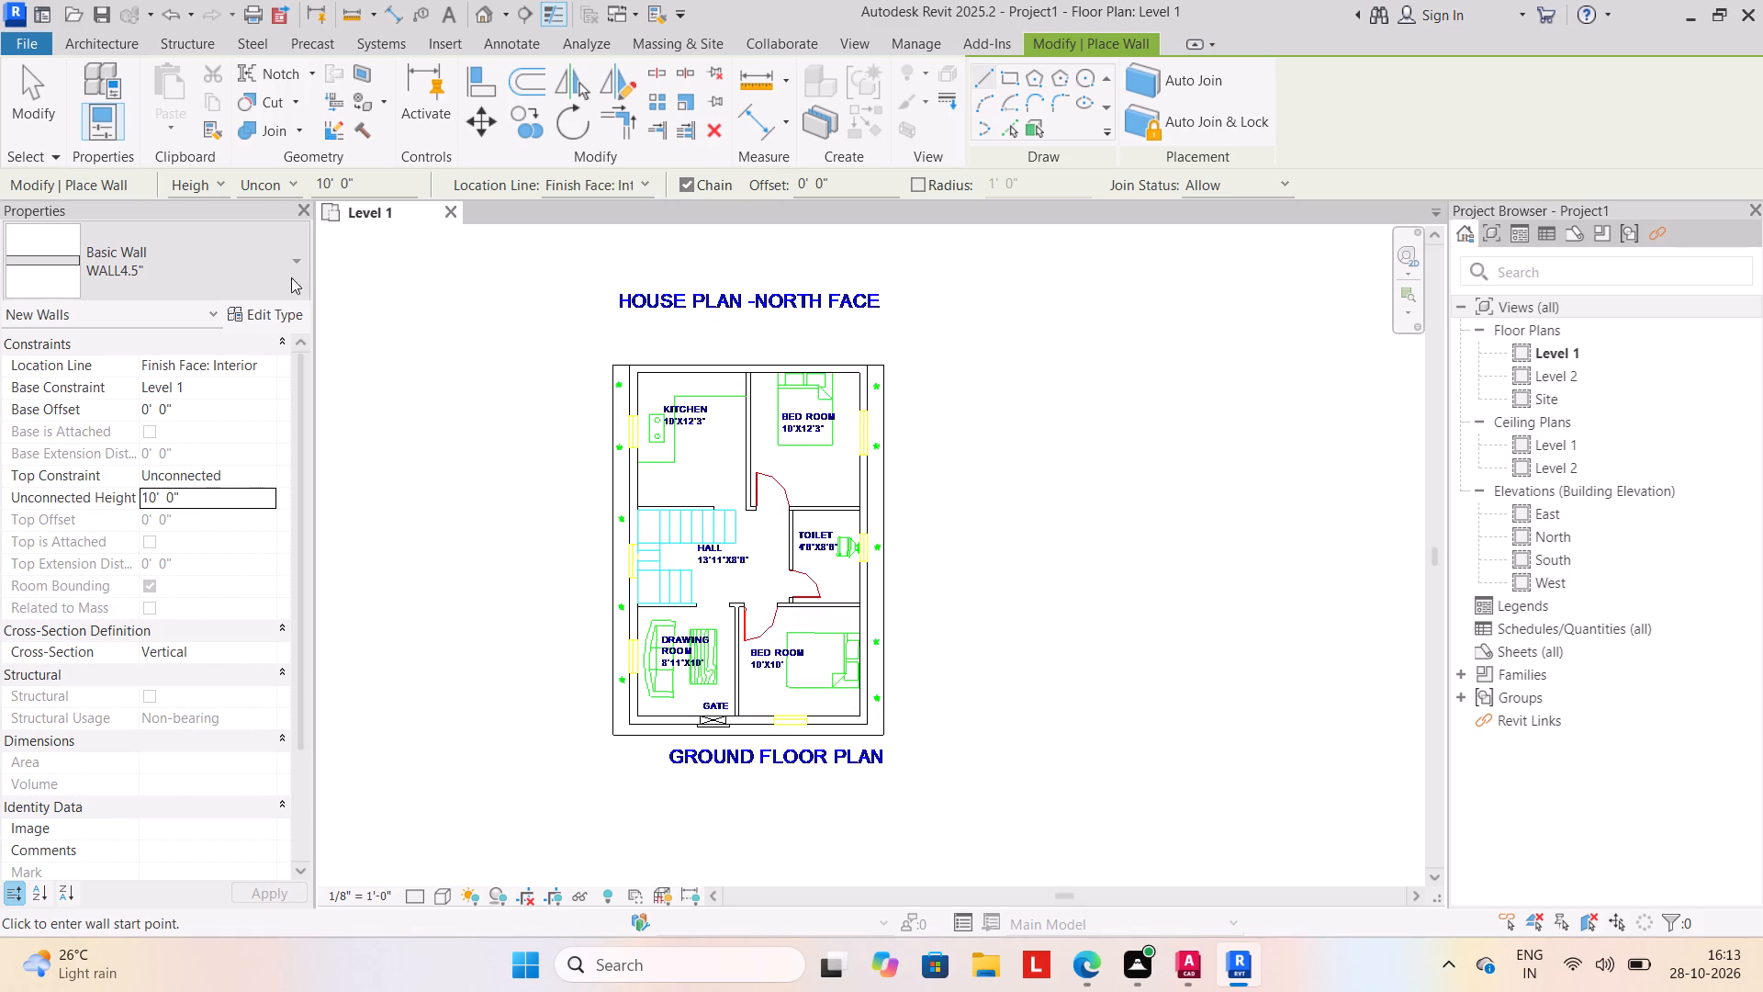
Draw the closed loop of WALL9" exterior walls along the outer wall outline of the linked floor plan.
{"action": "left_click", "coordinate": [286, 254]}
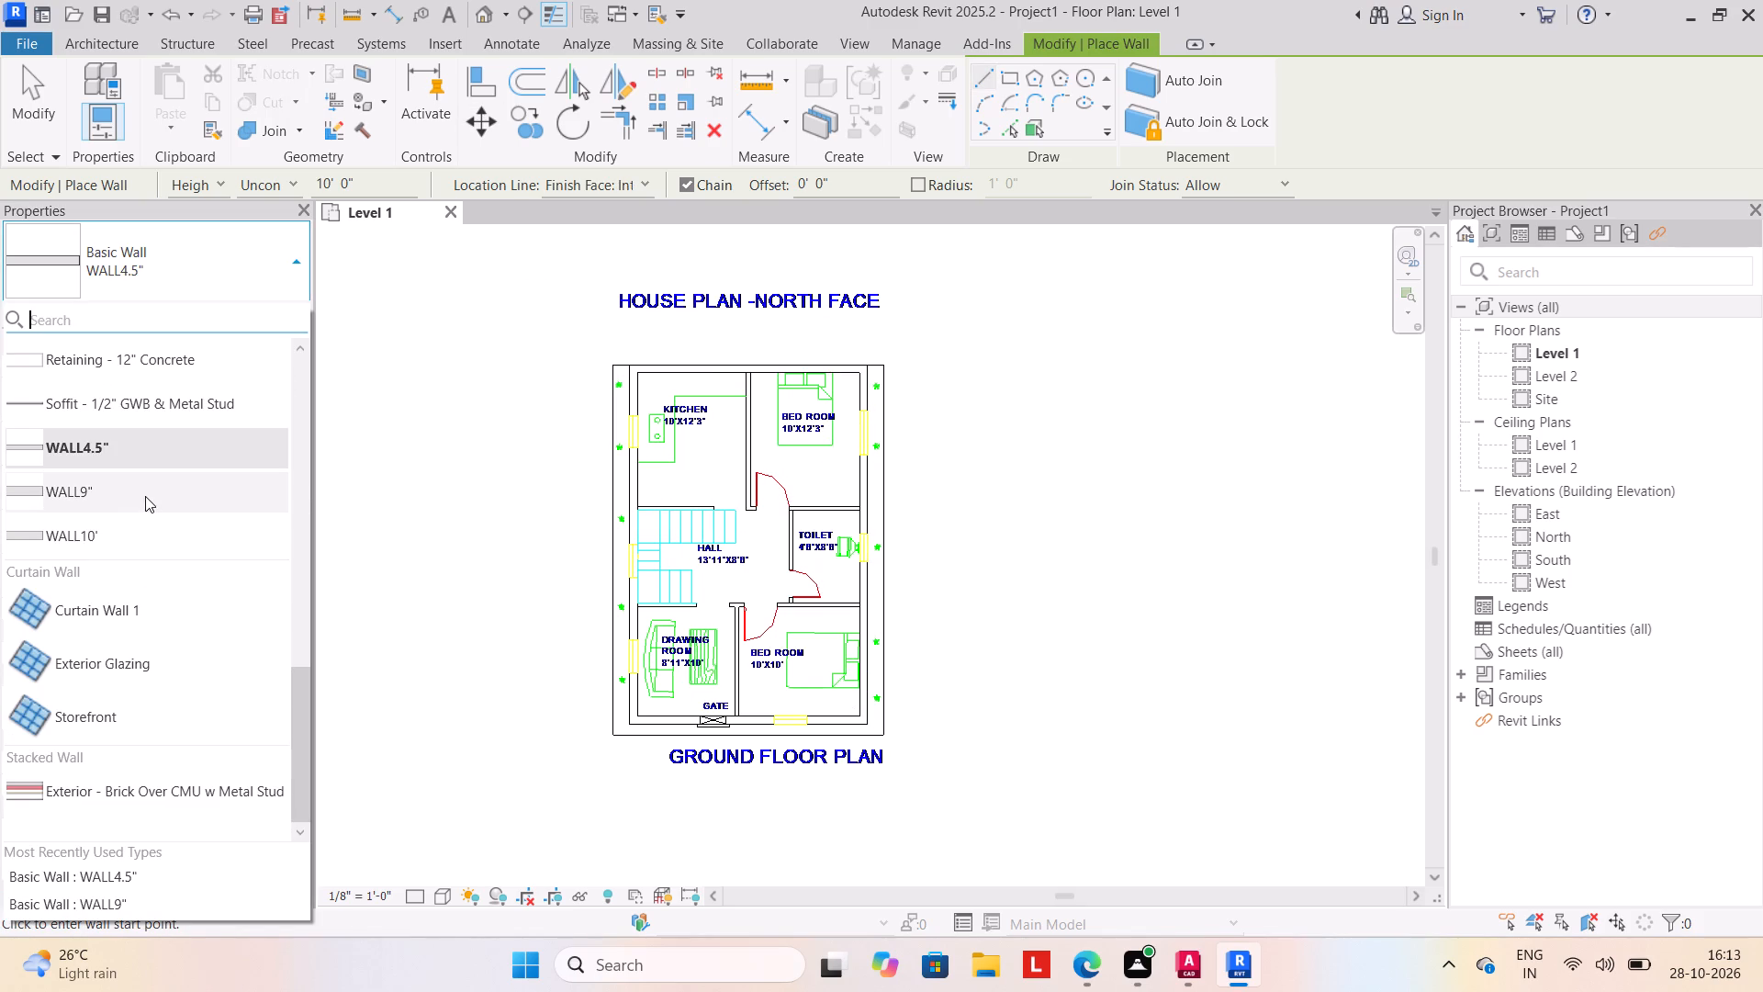
{"action": "left_click", "coordinate": [149, 496]}
{"action": "scroll", "coordinate": [772, 490], "scroll_direction": "up", "scroll_amount": 2}
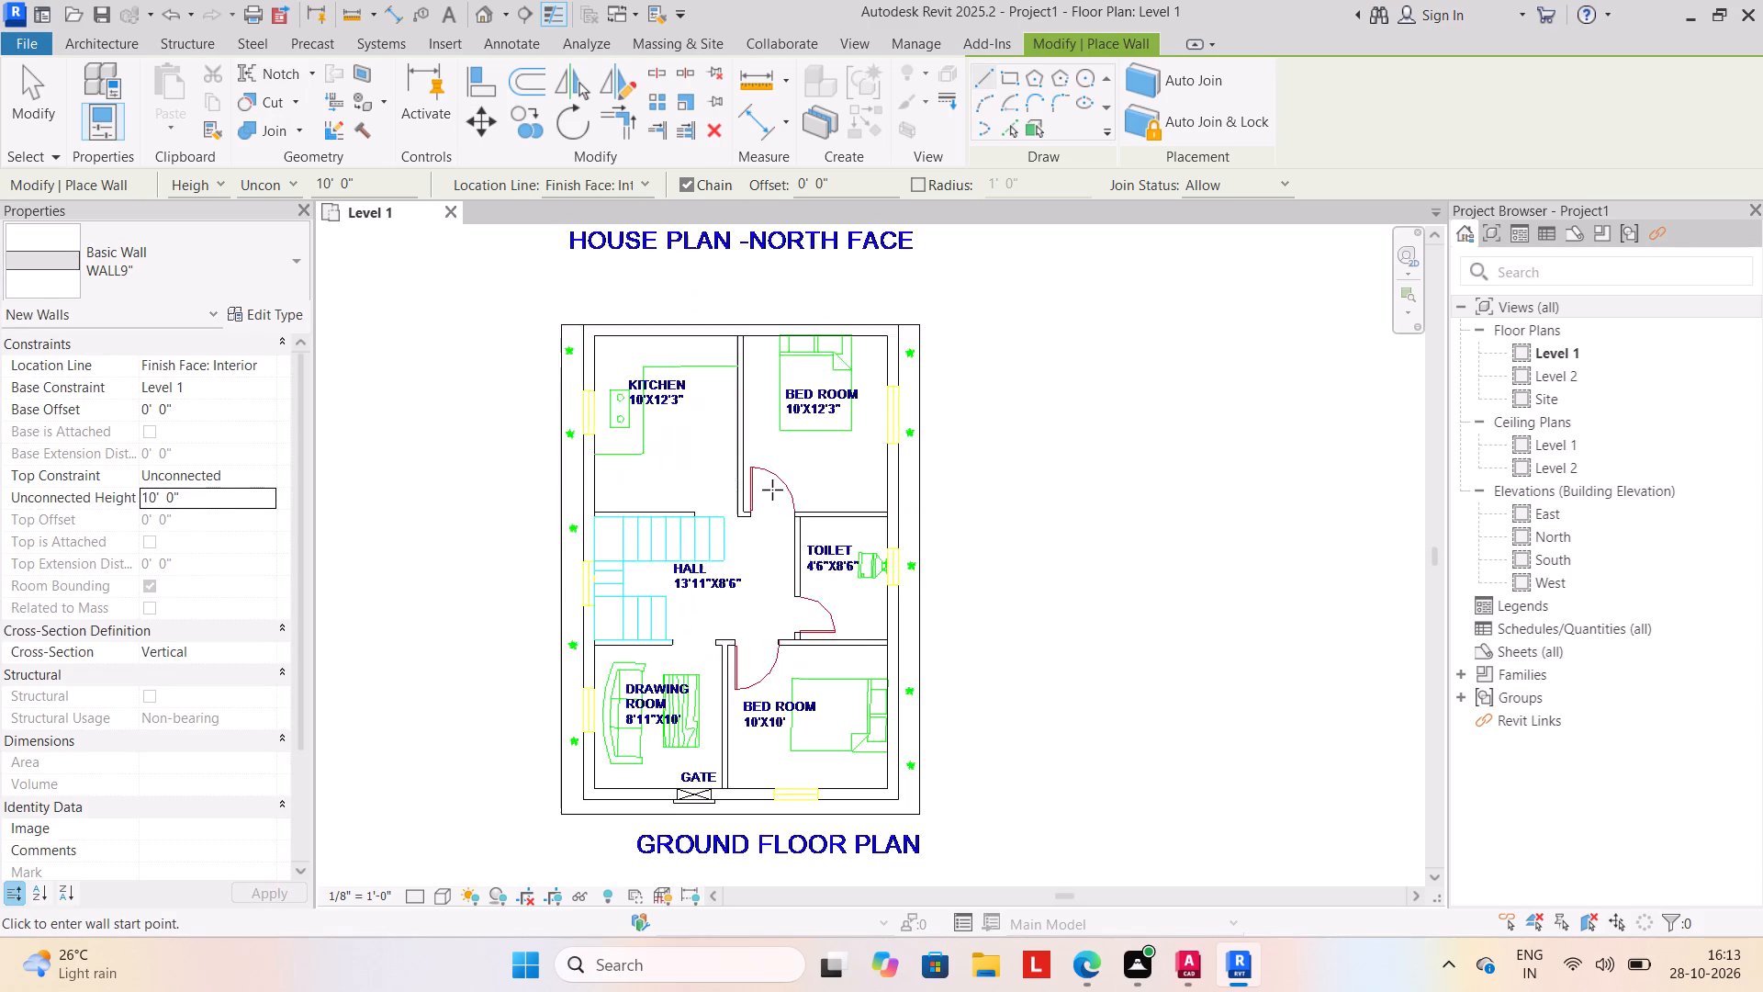
{"action": "scroll", "coordinate": [772, 490], "scroll_direction": "up", "scroll_amount": 2}
{"action": "left_click", "coordinate": [526, 265]}
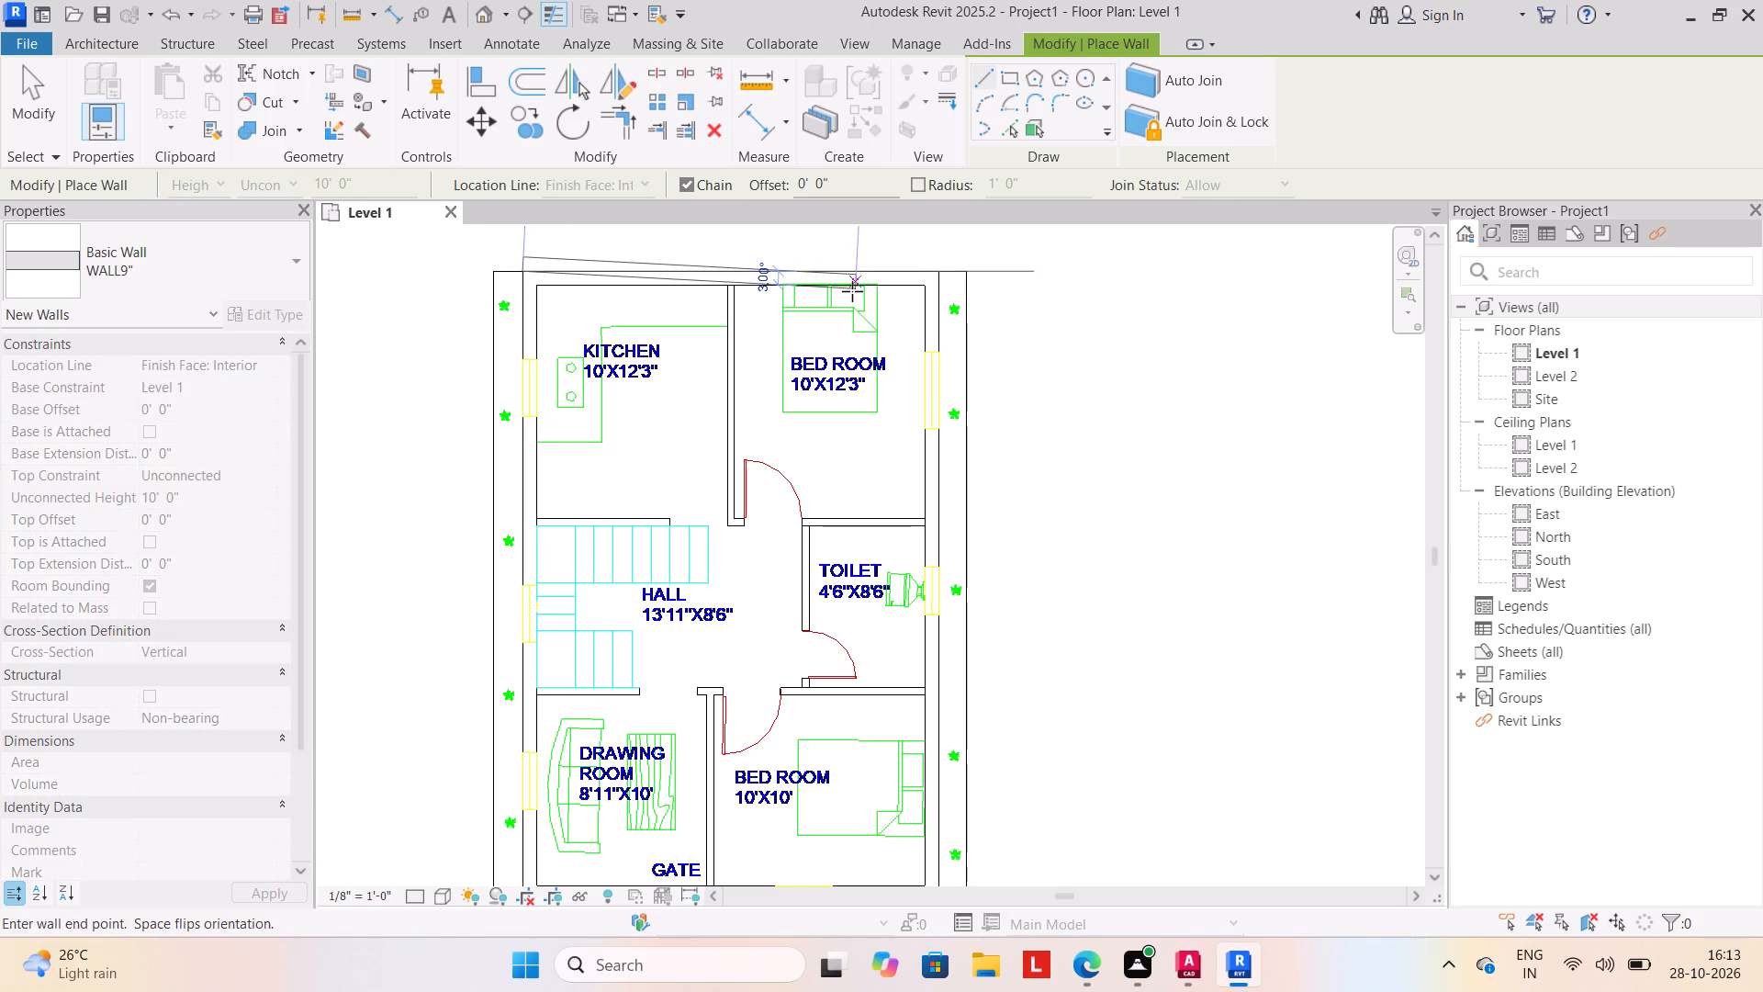
{"action": "key", "text": "space"}
{"action": "left_click", "coordinate": [939, 270]}
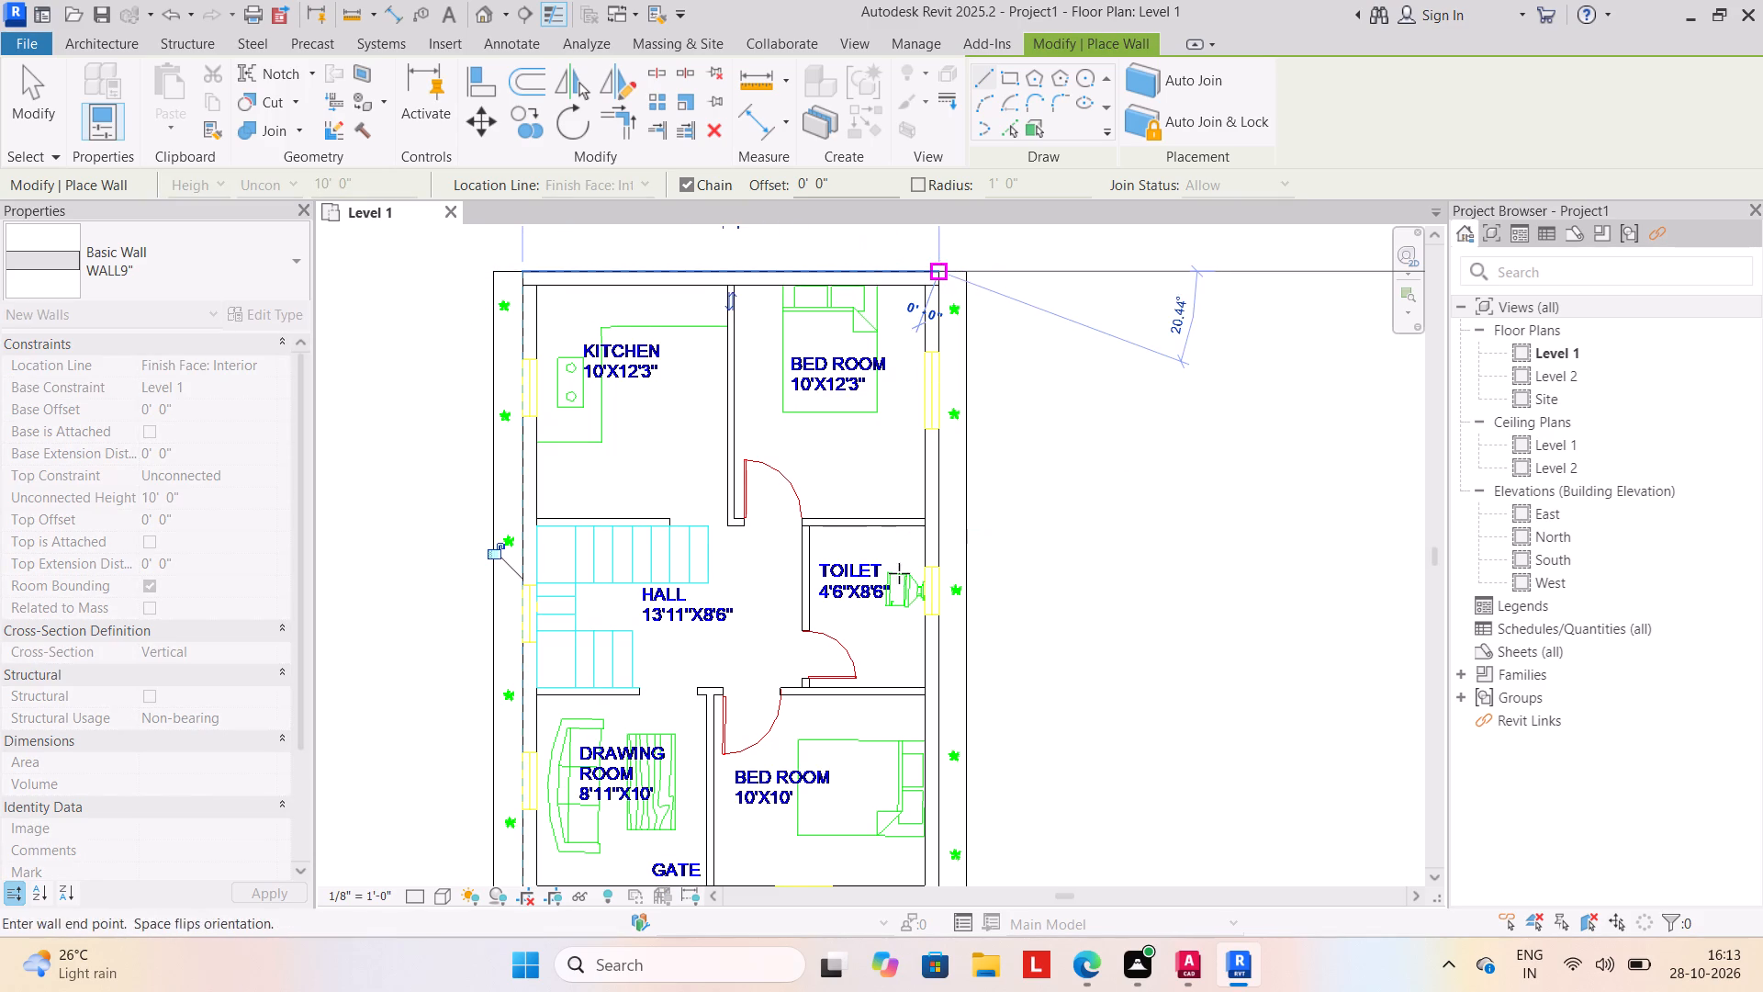
{"action": "scroll", "coordinate": [944, 696], "scroll_direction": "down", "scroll_amount": 1}
{"action": "middle_click_drag", "start_coordinate": [944, 698], "coordinate": [945, 567]}
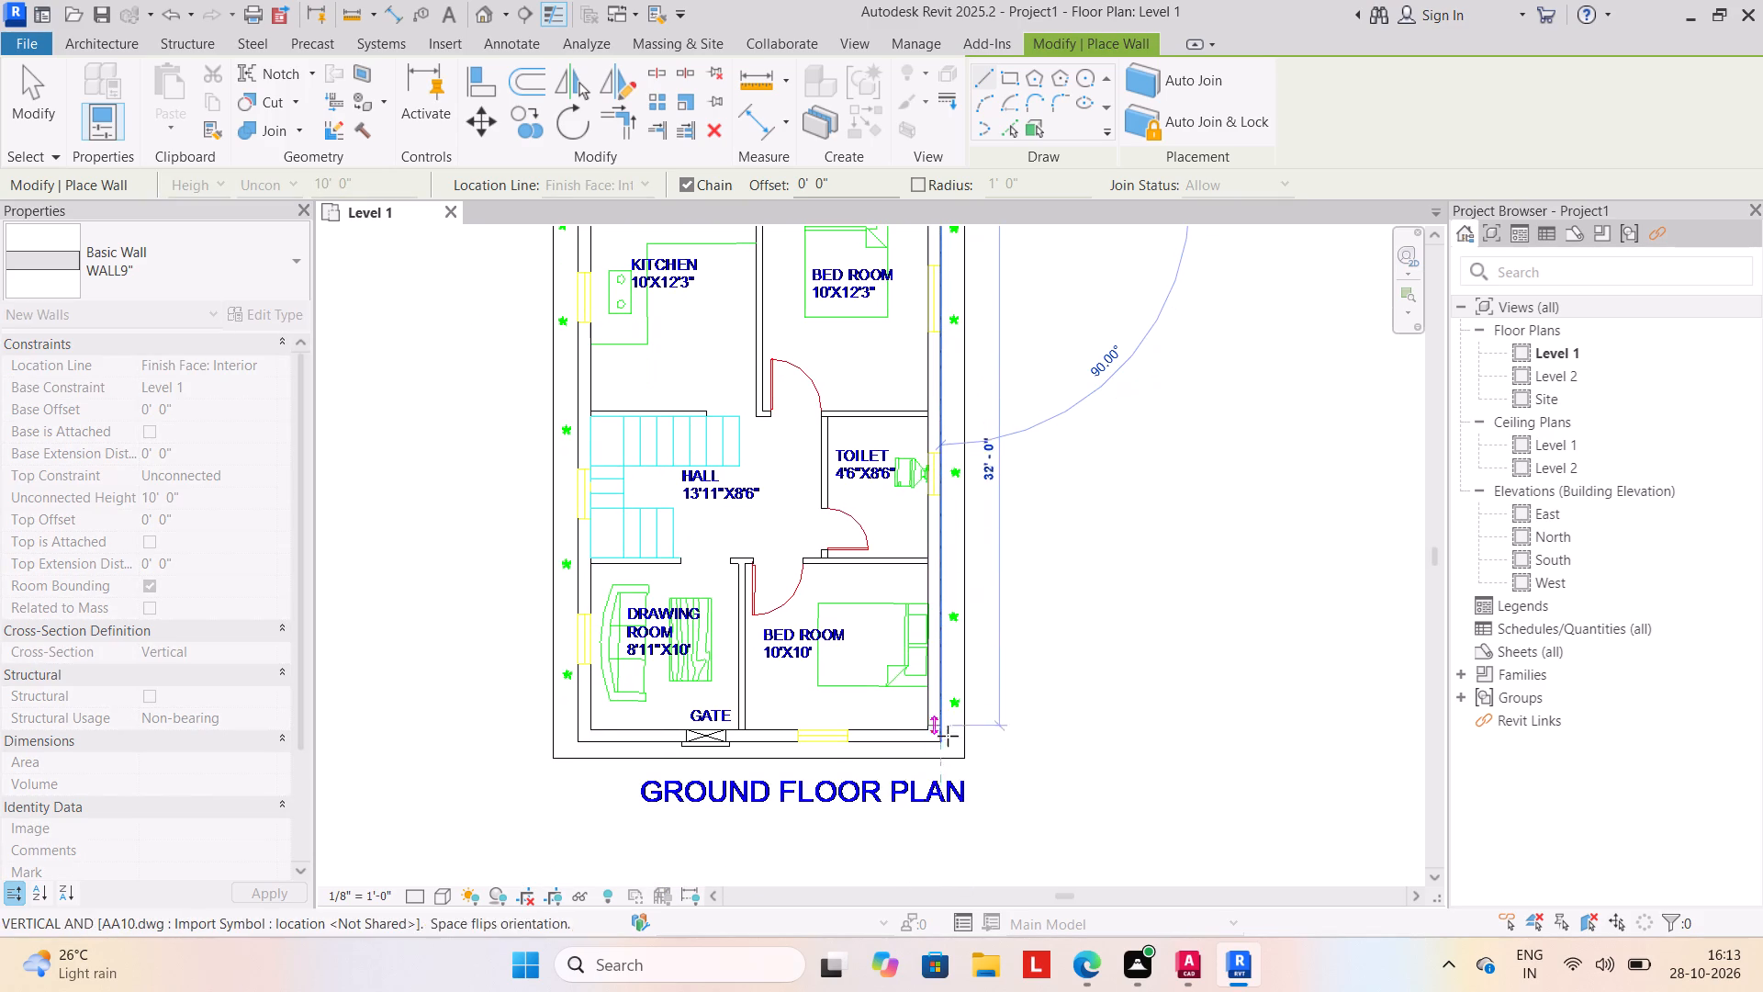
{"action": "left_click", "coordinate": [945, 744]}
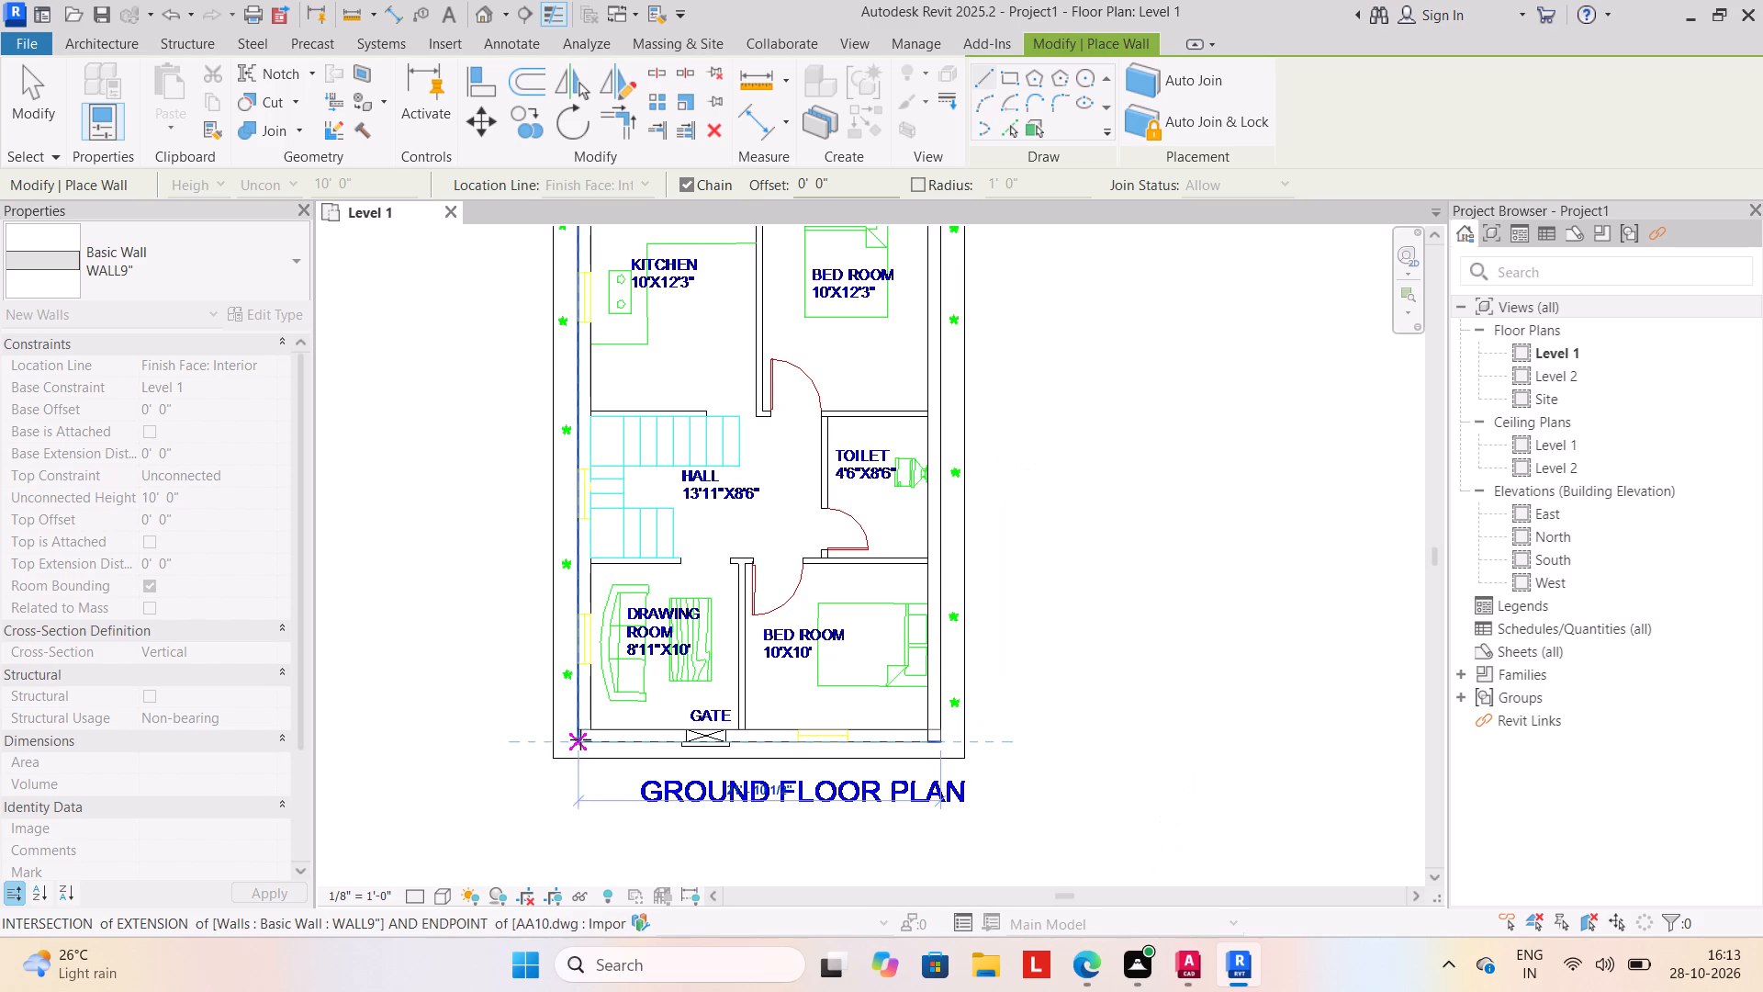
{"action": "left_click_drag", "start_coordinate": [580, 739], "coordinate": [591, 723]}
{"action": "scroll", "coordinate": [583, 351], "scroll_direction": "down", "scroll_amount": 1}
{"action": "middle_click_drag", "start_coordinate": [584, 351], "coordinate": [600, 468]}
{"action": "left_click", "coordinate": [600, 344]}
{"action": "key", "text": "Escape"}
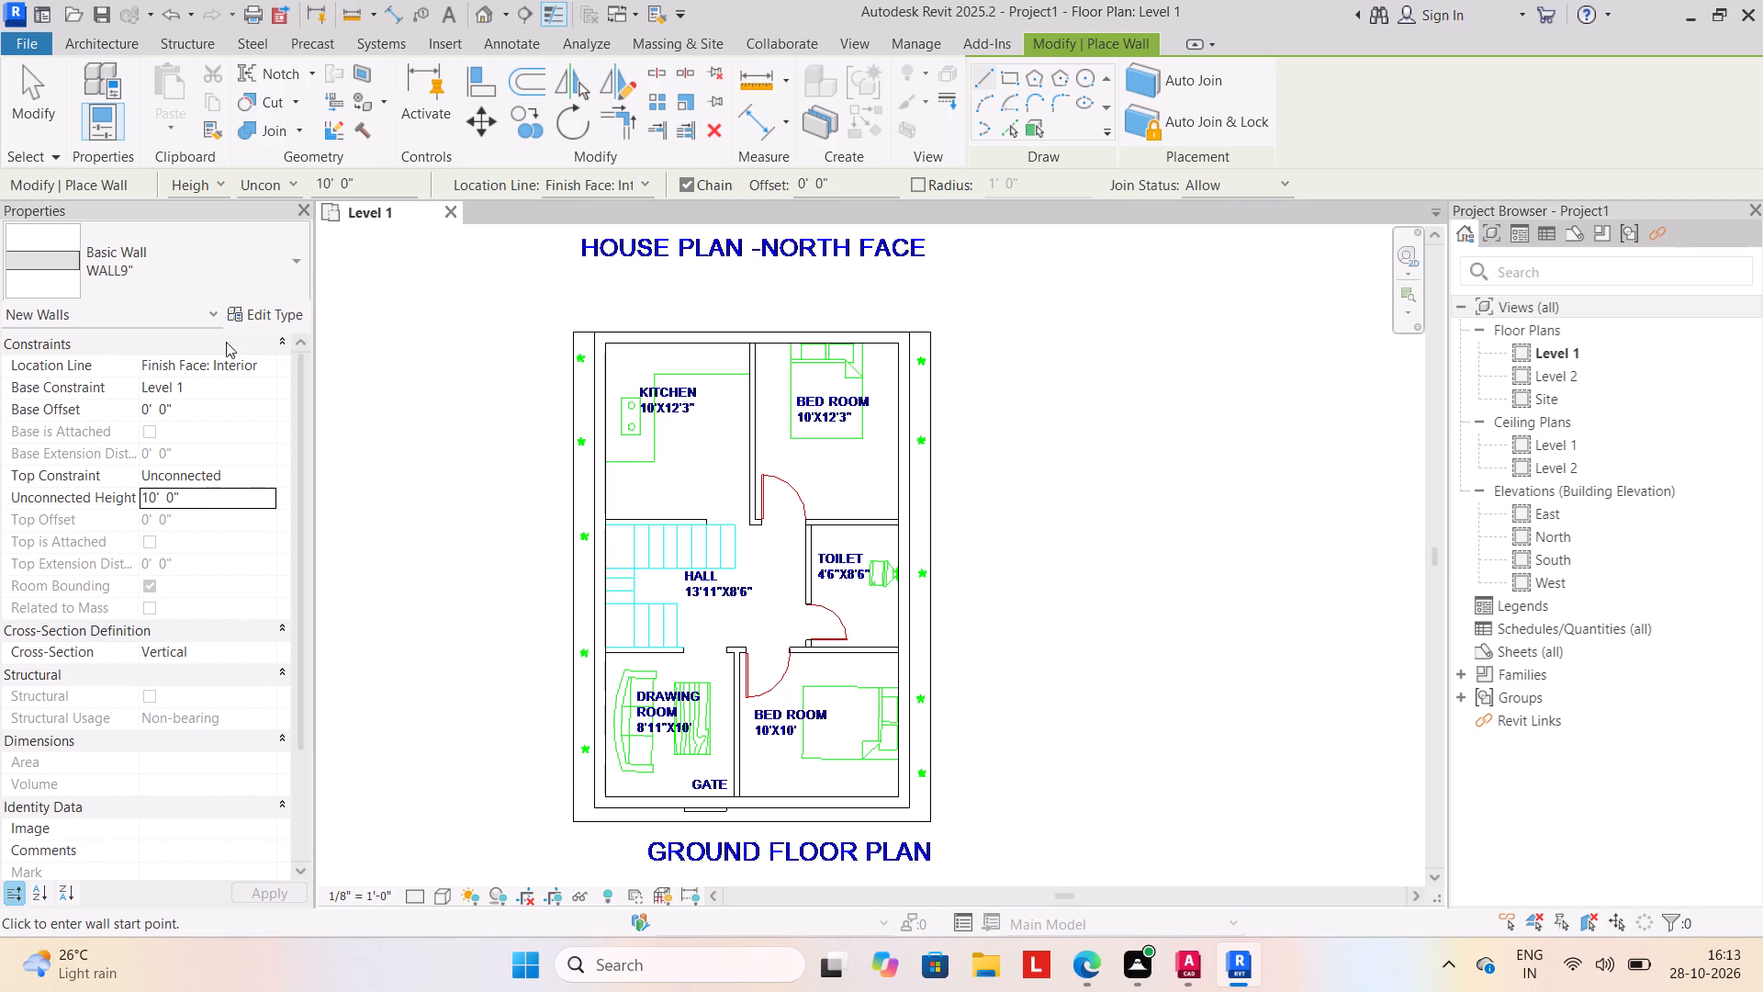
Draw WALL4.5" partitions between the kitchen and upper bedroom, continuing about 10'-4 1/2" along that bedroom's lower side to the exterior wall.
{"action": "left_click", "coordinate": [307, 264]}
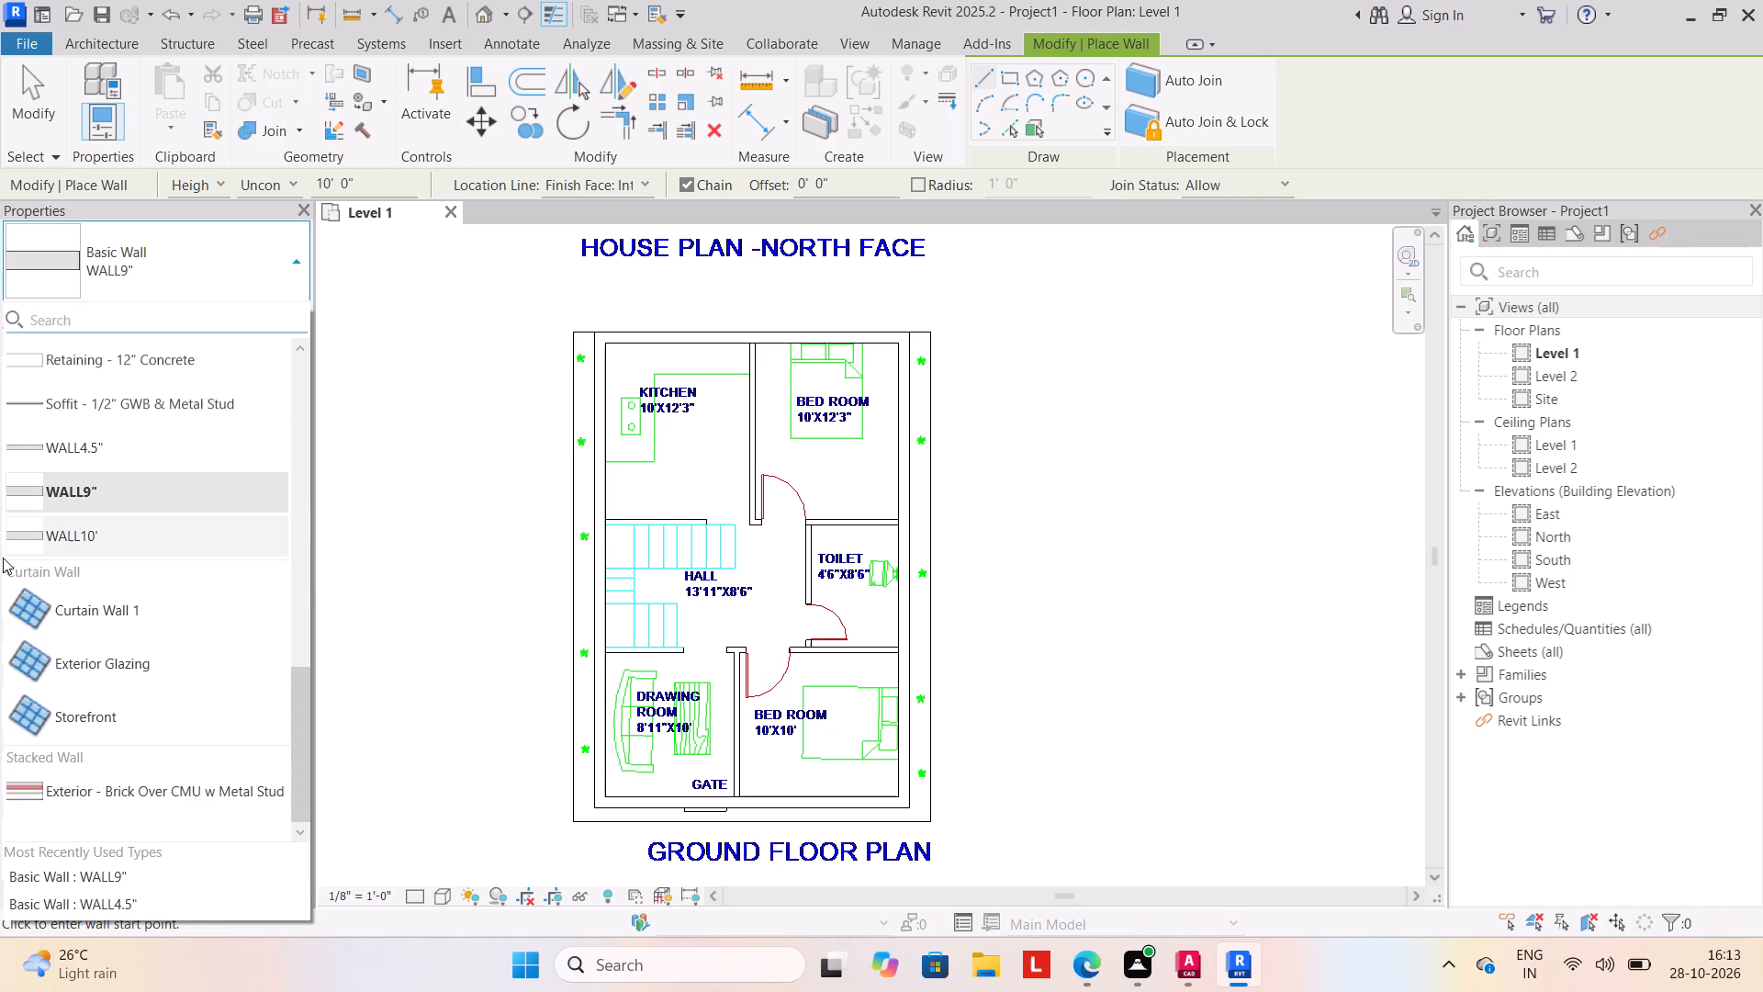
{"action": "left_click", "coordinate": [70, 451]}
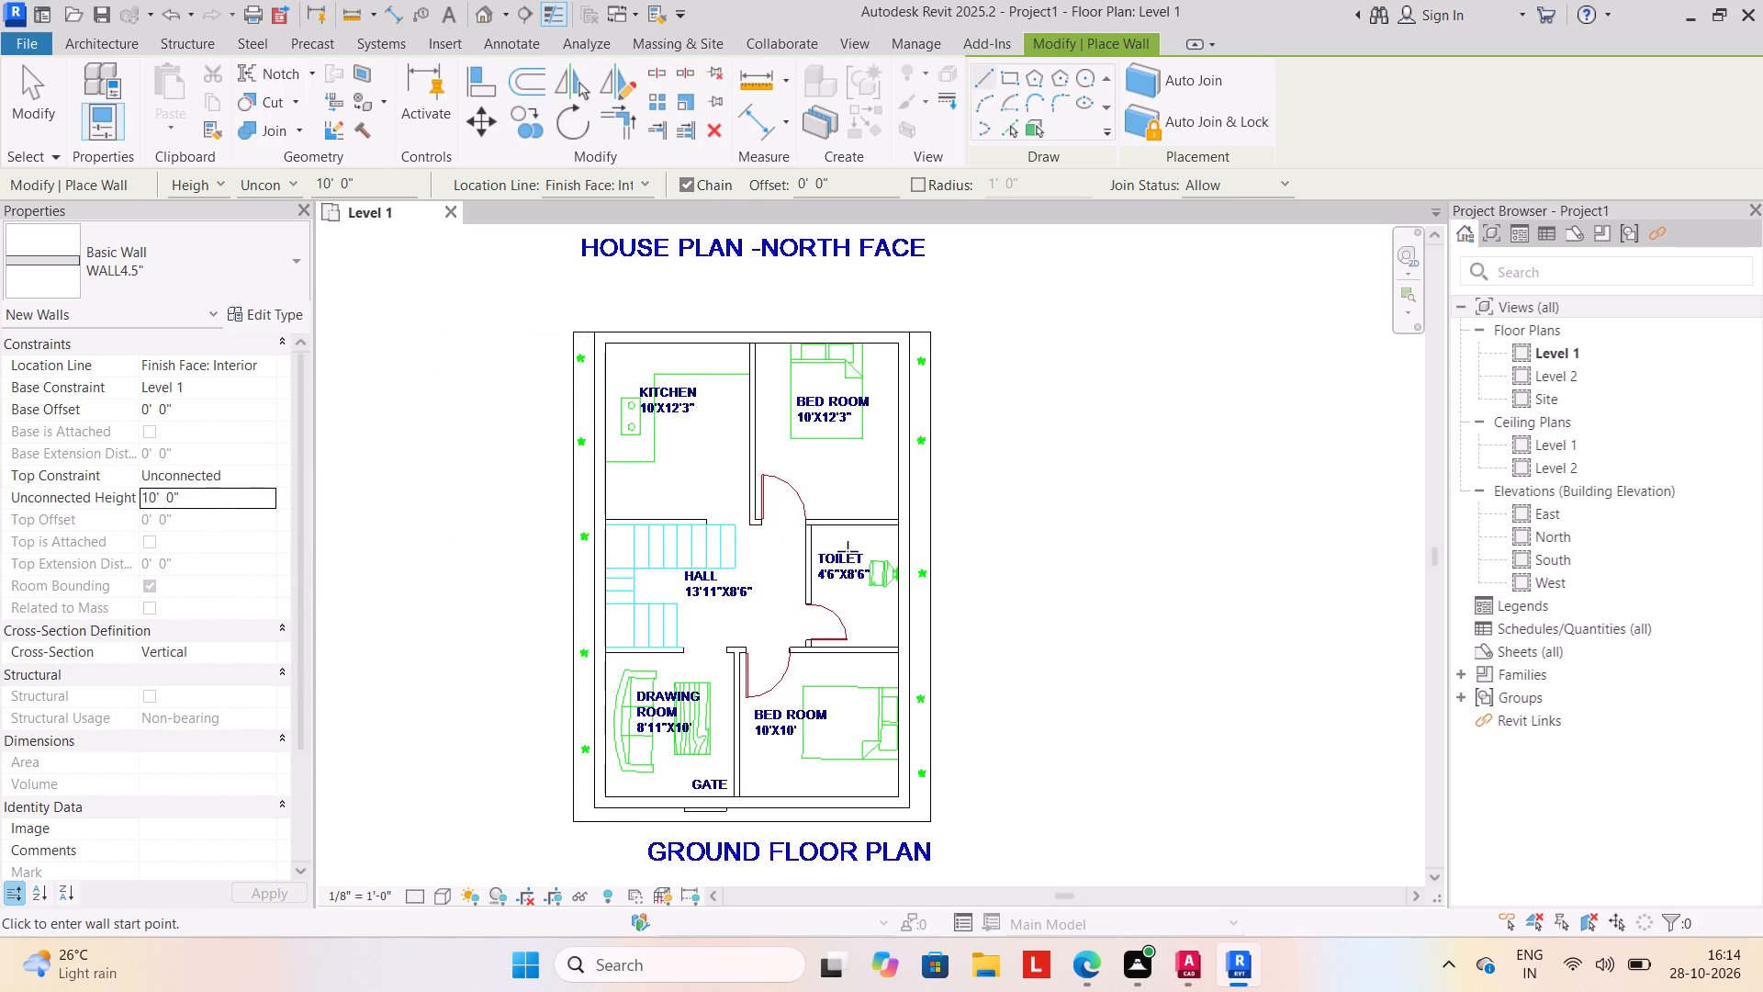
{"action": "scroll", "coordinate": [827, 530], "scroll_direction": "up", "scroll_amount": 2}
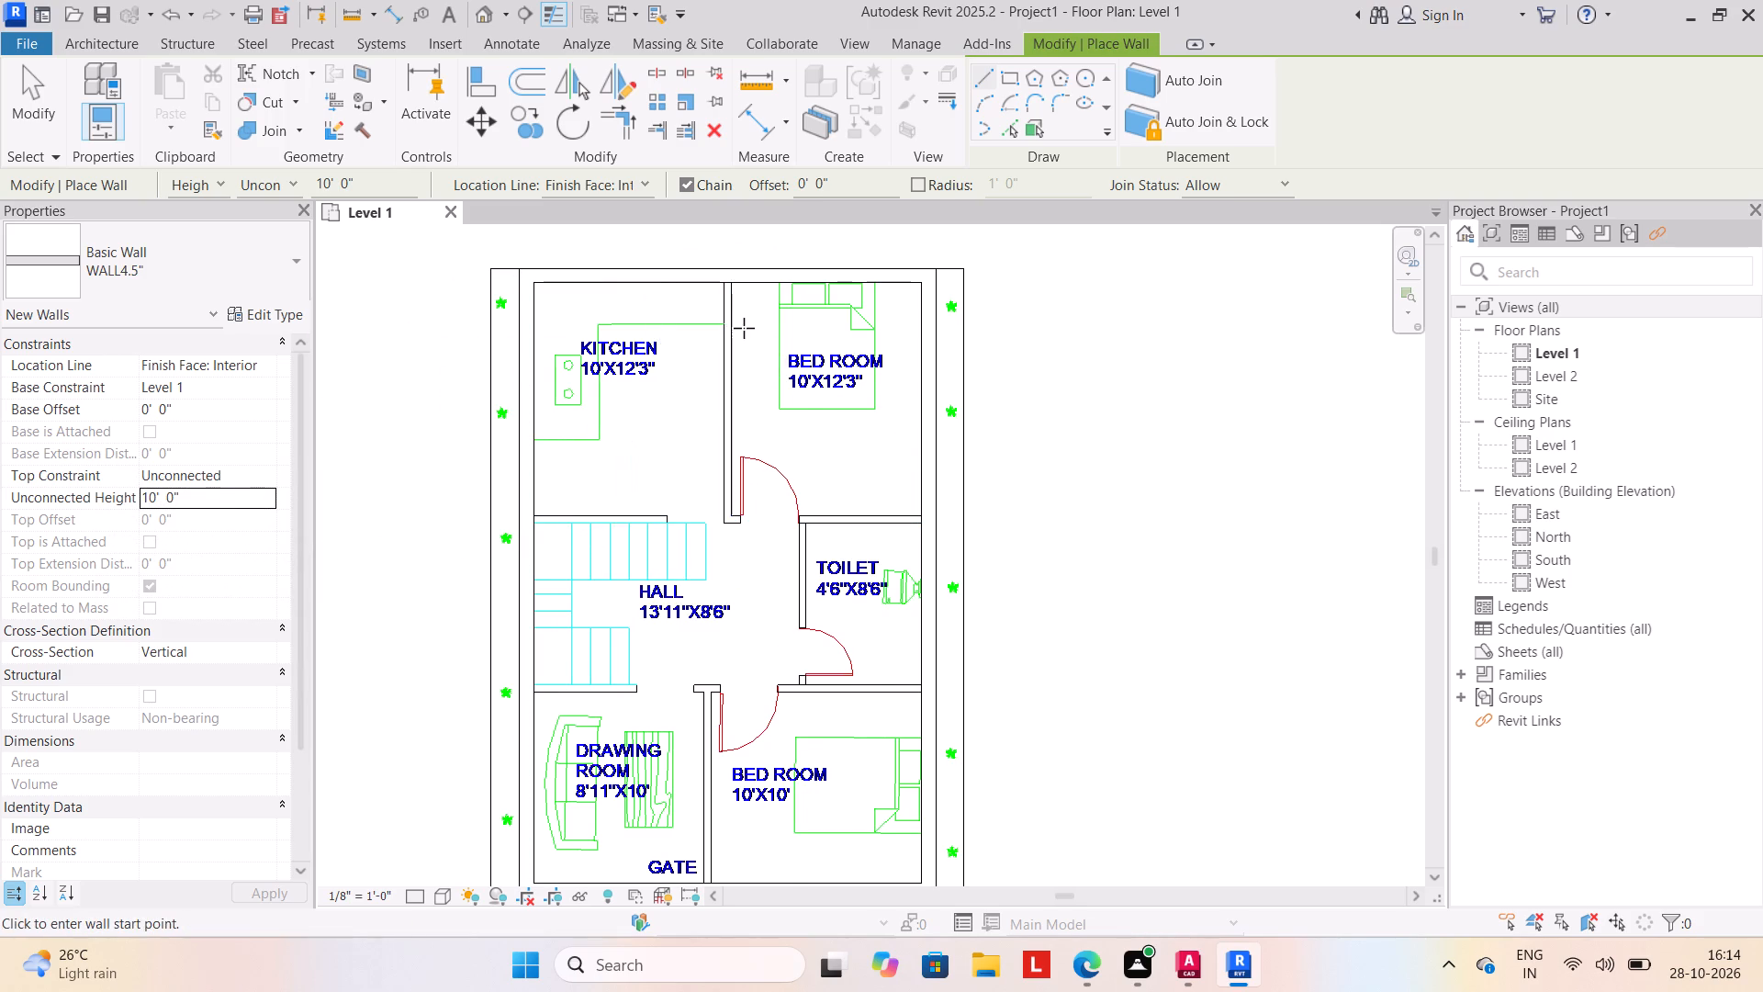
{"action": "scroll", "coordinate": [744, 328], "scroll_direction": "up", "scroll_amount": 5}
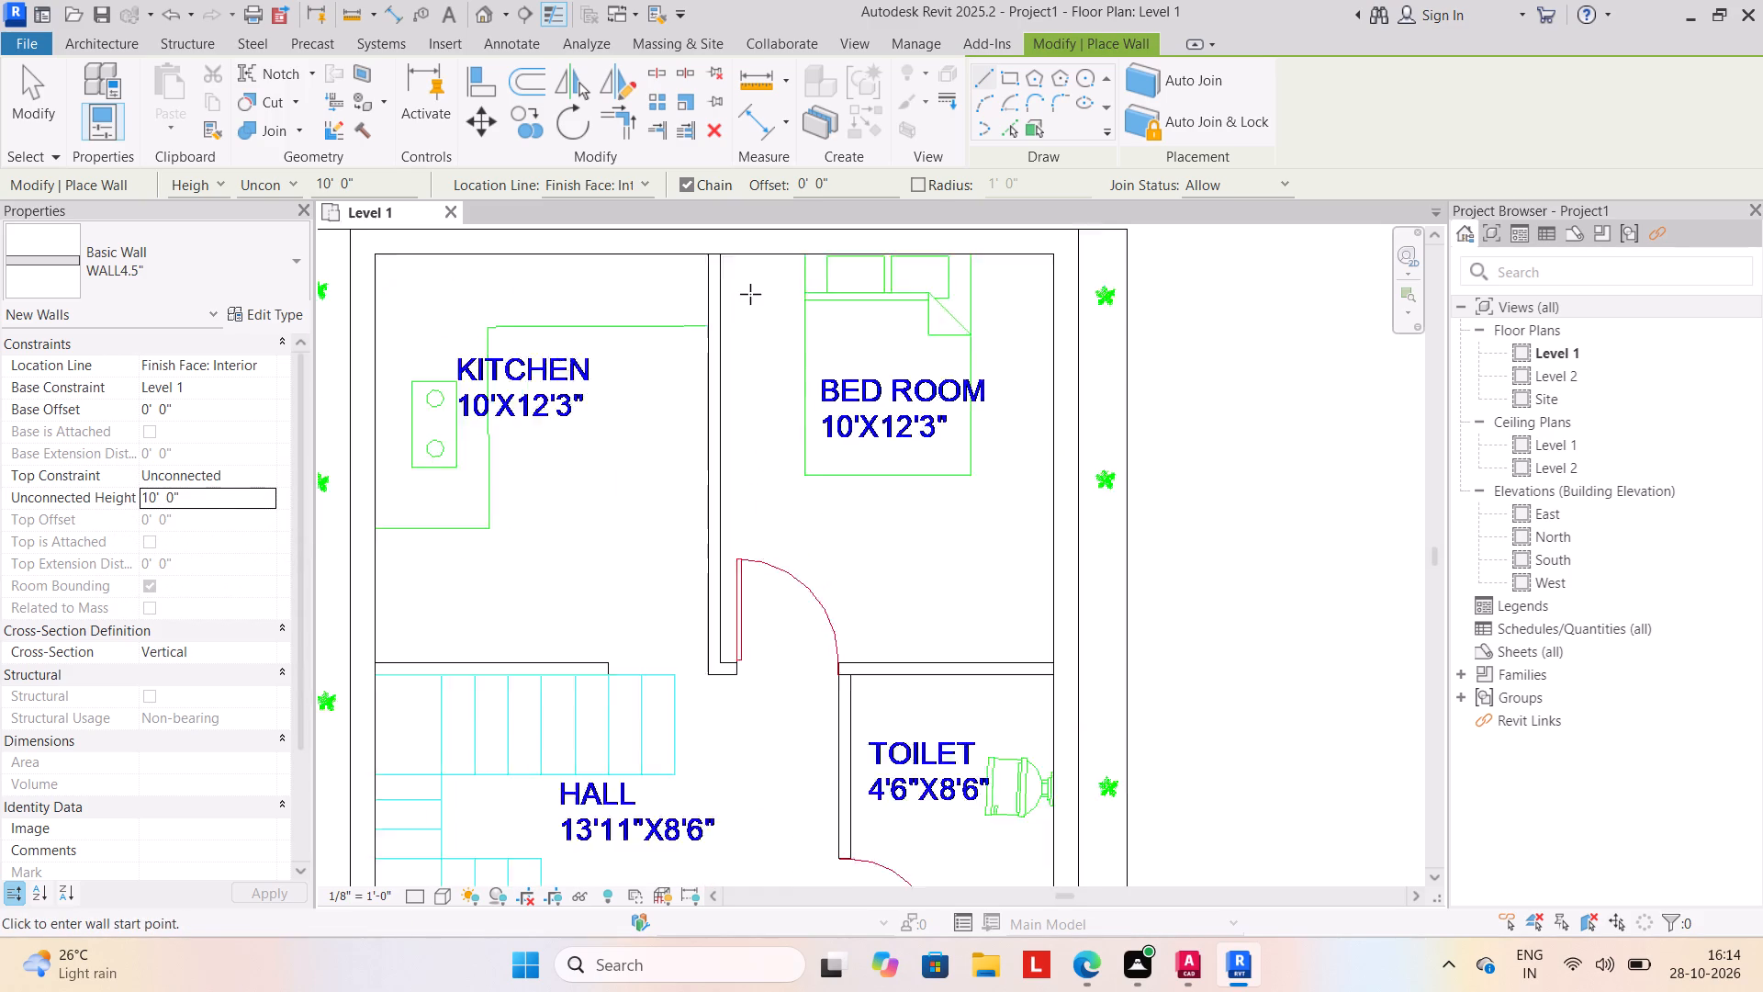
{"action": "left_click", "coordinate": [694, 253]}
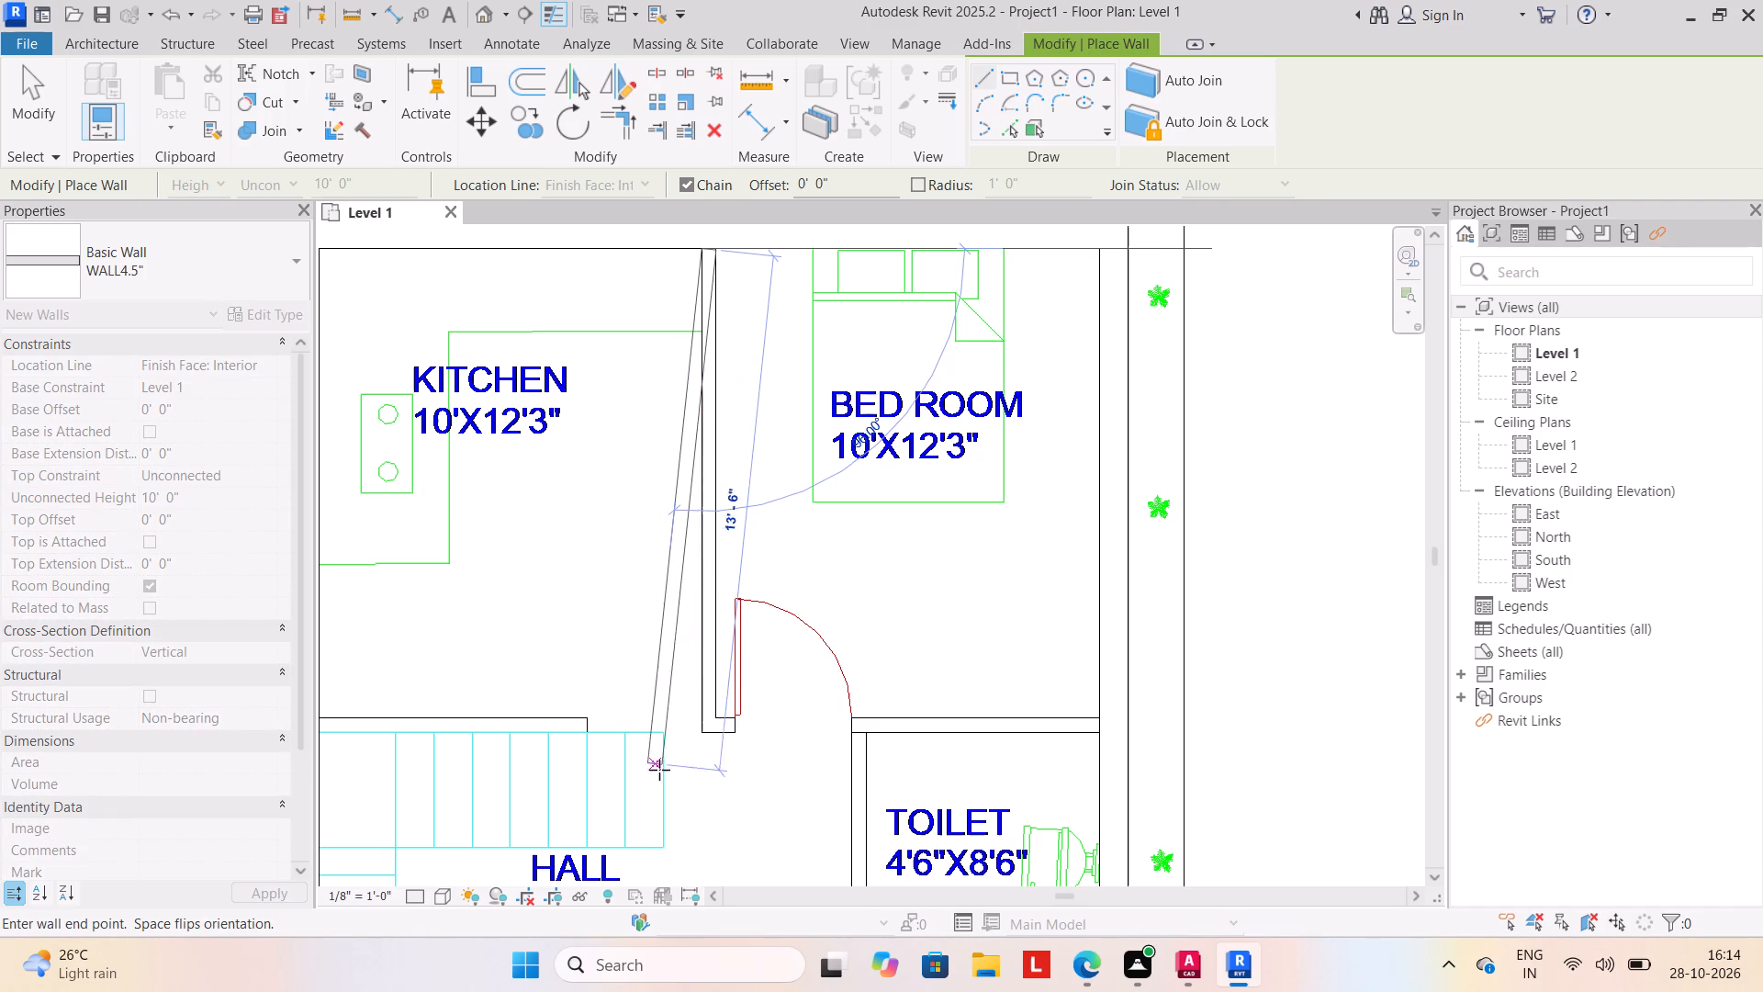
{"action": "left_click_drag", "start_coordinate": [694, 732], "coordinate": [703, 732]}
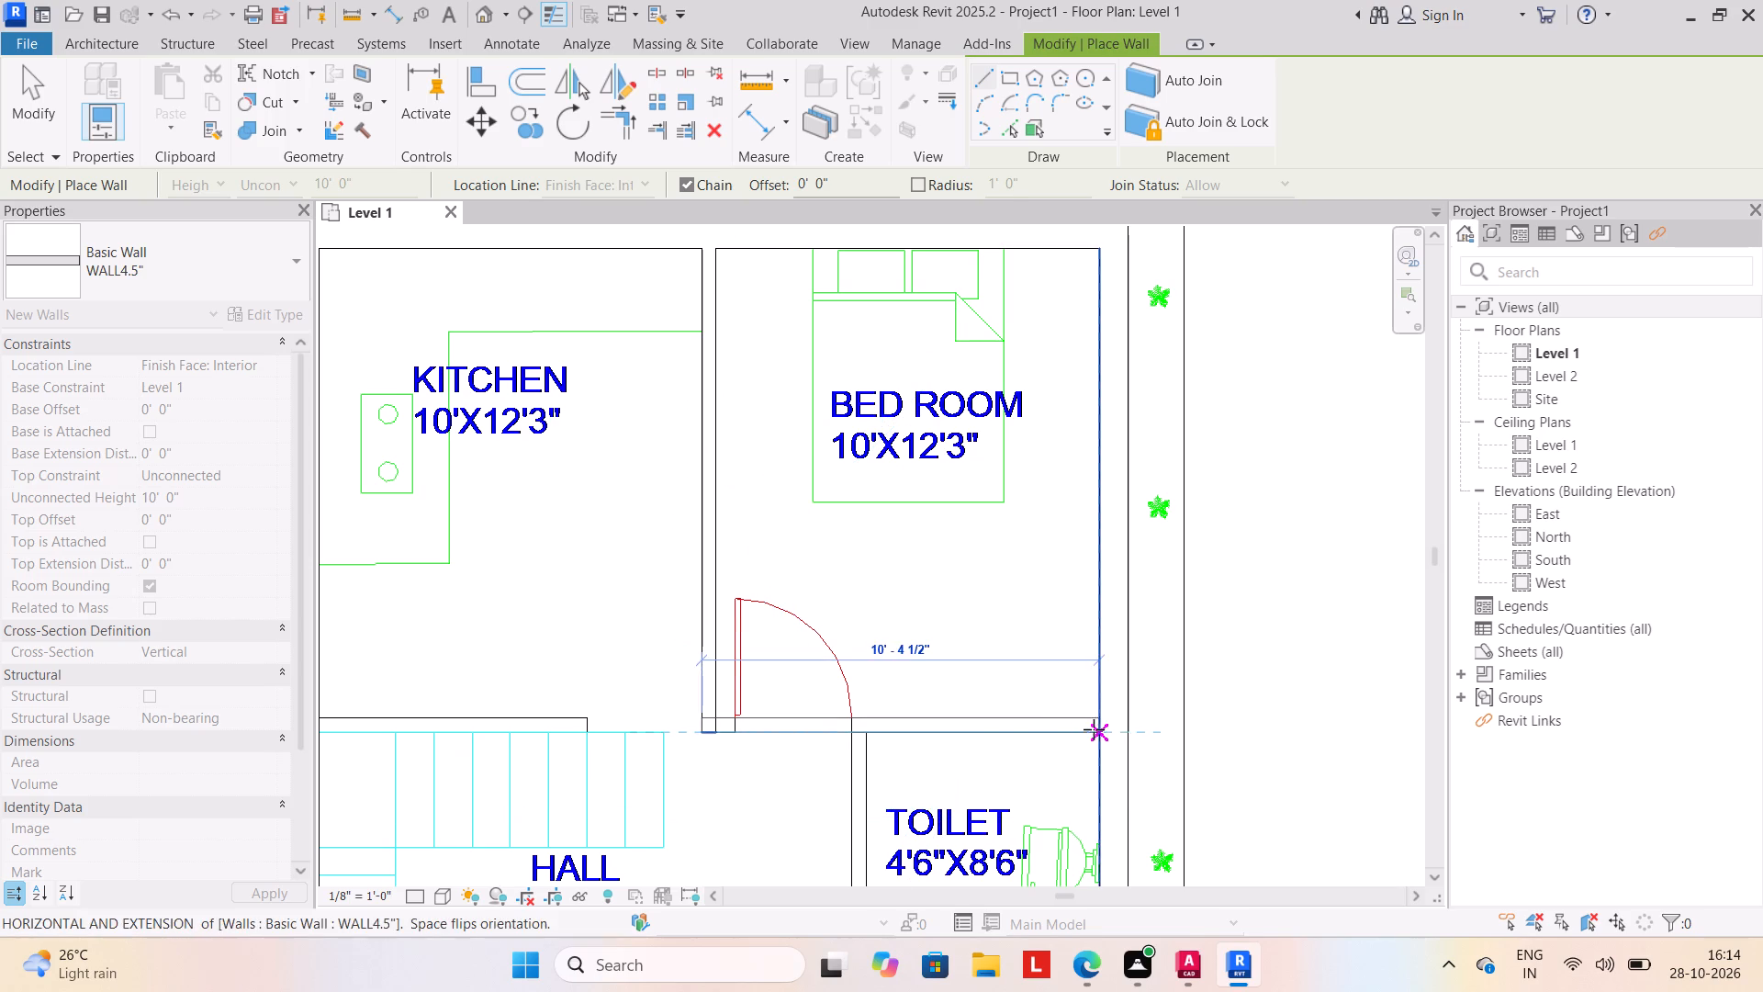
{"action": "left_click", "coordinate": [1097, 729]}
{"action": "key", "text": "Escape"}
Draw the WALL4.5" partition between the kitchen and hall, from the exterior wall to the plan line's end above the stairs.
{"action": "middle_click_drag", "start_coordinate": [1001, 804], "coordinate": [1030, 655]}
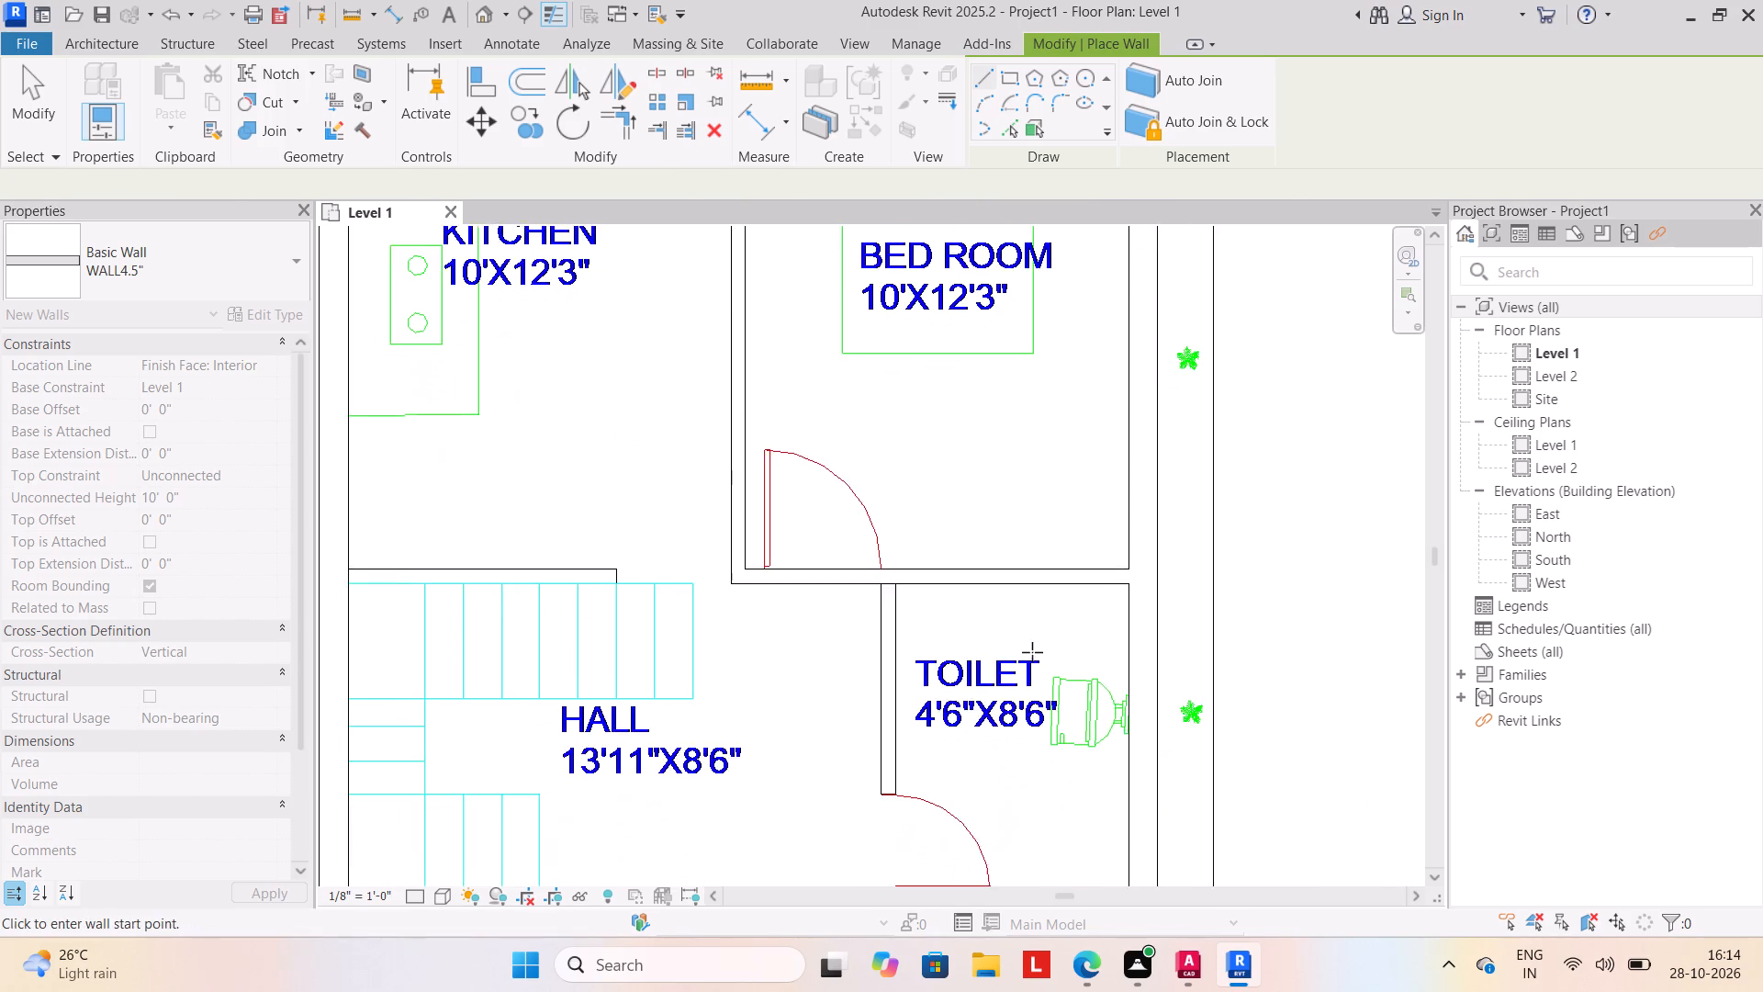
{"action": "scroll", "coordinate": [941, 673], "scroll_direction": "down", "scroll_amount": 5}
{"action": "scroll", "coordinate": [659, 654], "scroll_direction": "up", "scroll_amount": 7}
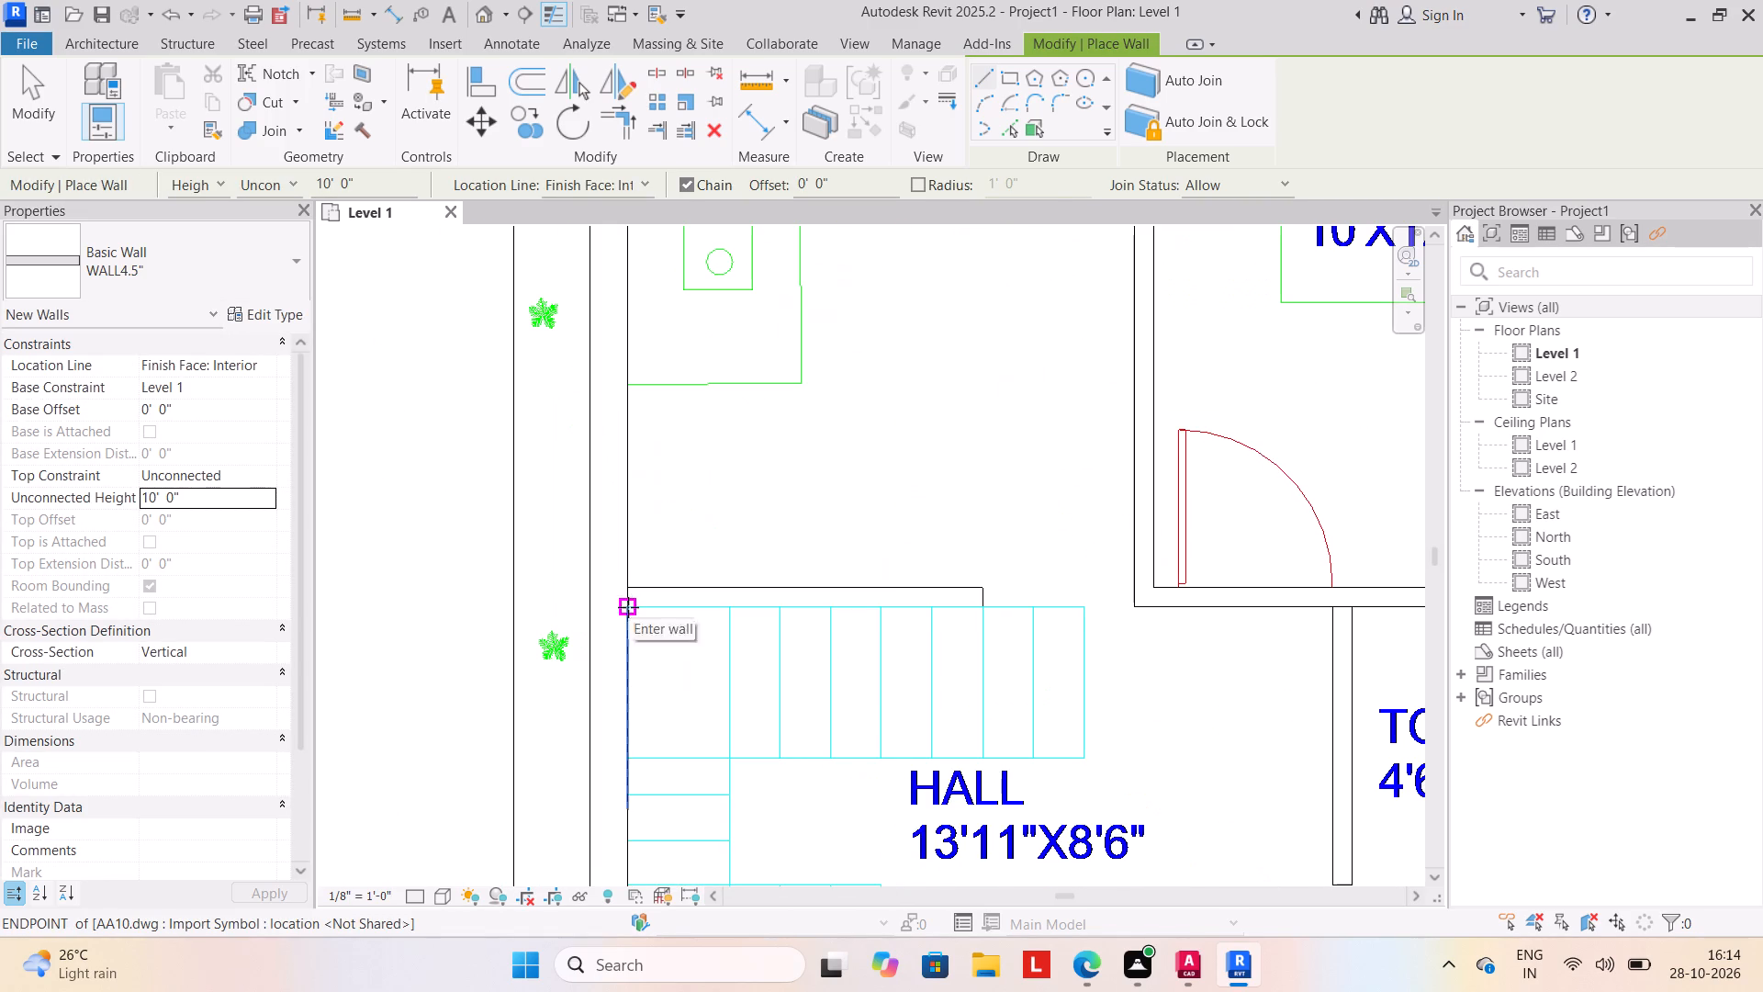
{"action": "left_click", "coordinate": [628, 607]}
{"action": "left_click", "coordinate": [986, 608]}
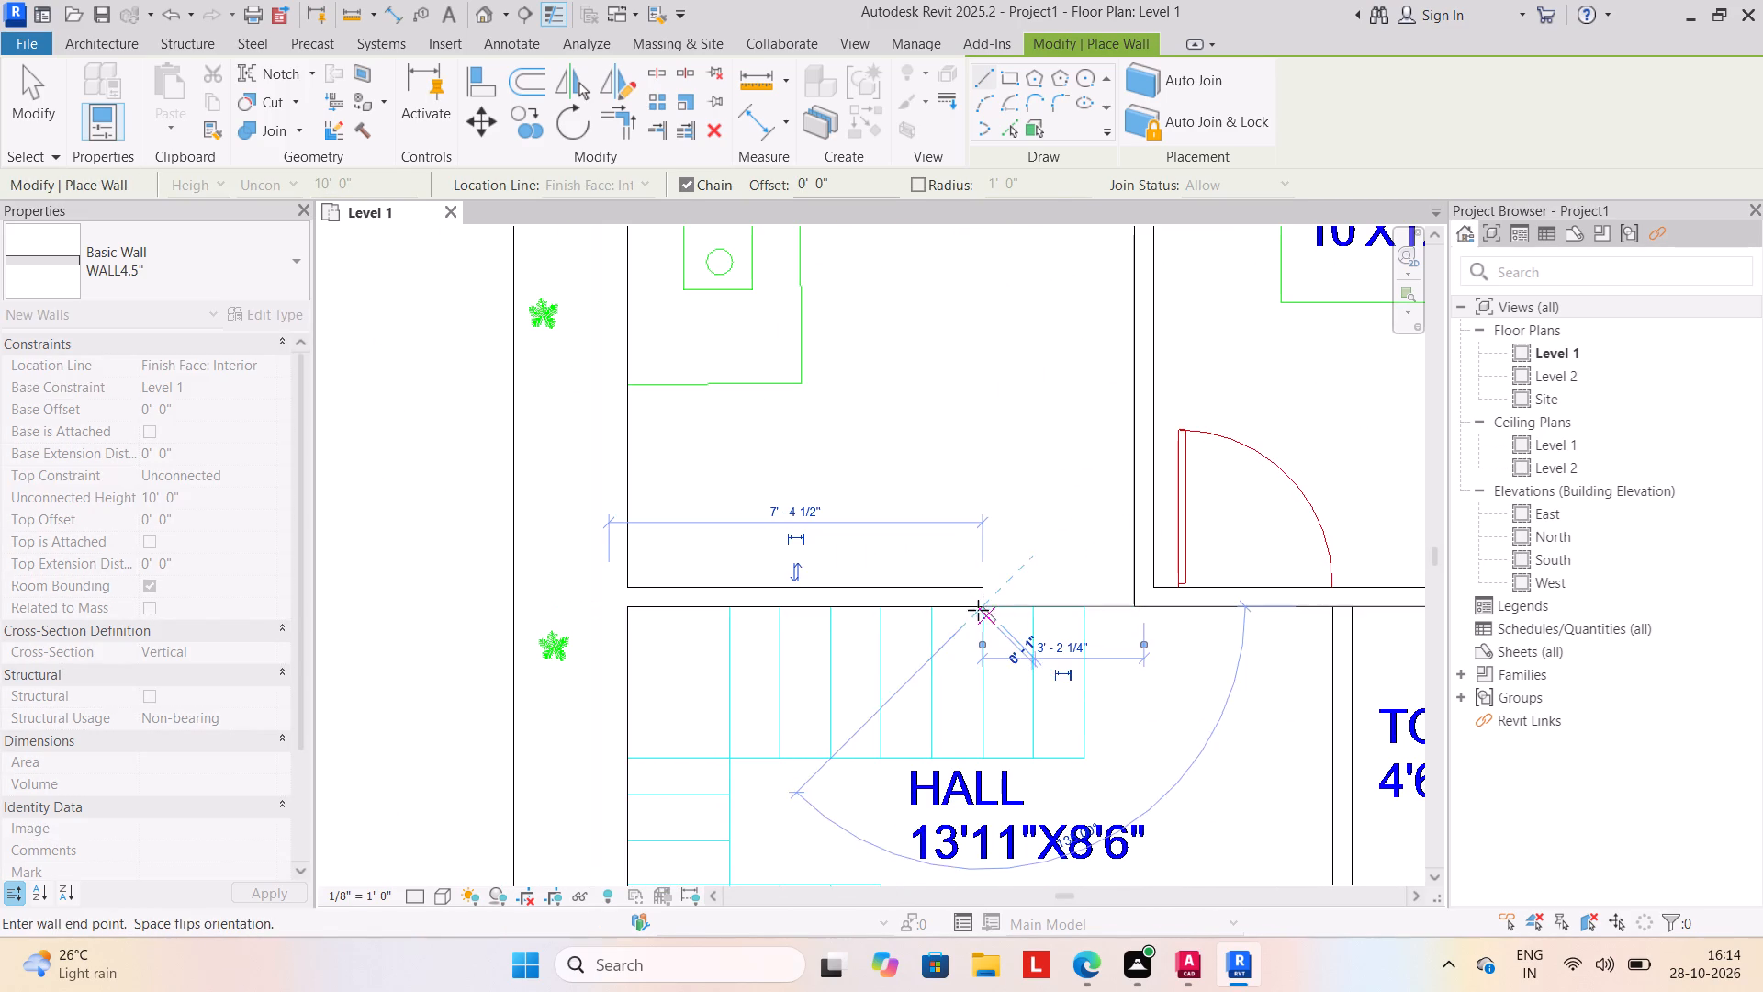
{"action": "key", "text": "Escape"}
Draw the WALL4.5" partition between the hall and toilet, from the upper bedroom's wall to the lower bedroom's wall line.
{"action": "scroll", "coordinate": [912, 694], "scroll_direction": "down", "scroll_amount": 4}
{"action": "middle_click_drag", "start_coordinate": [912, 704], "coordinate": [912, 595]}
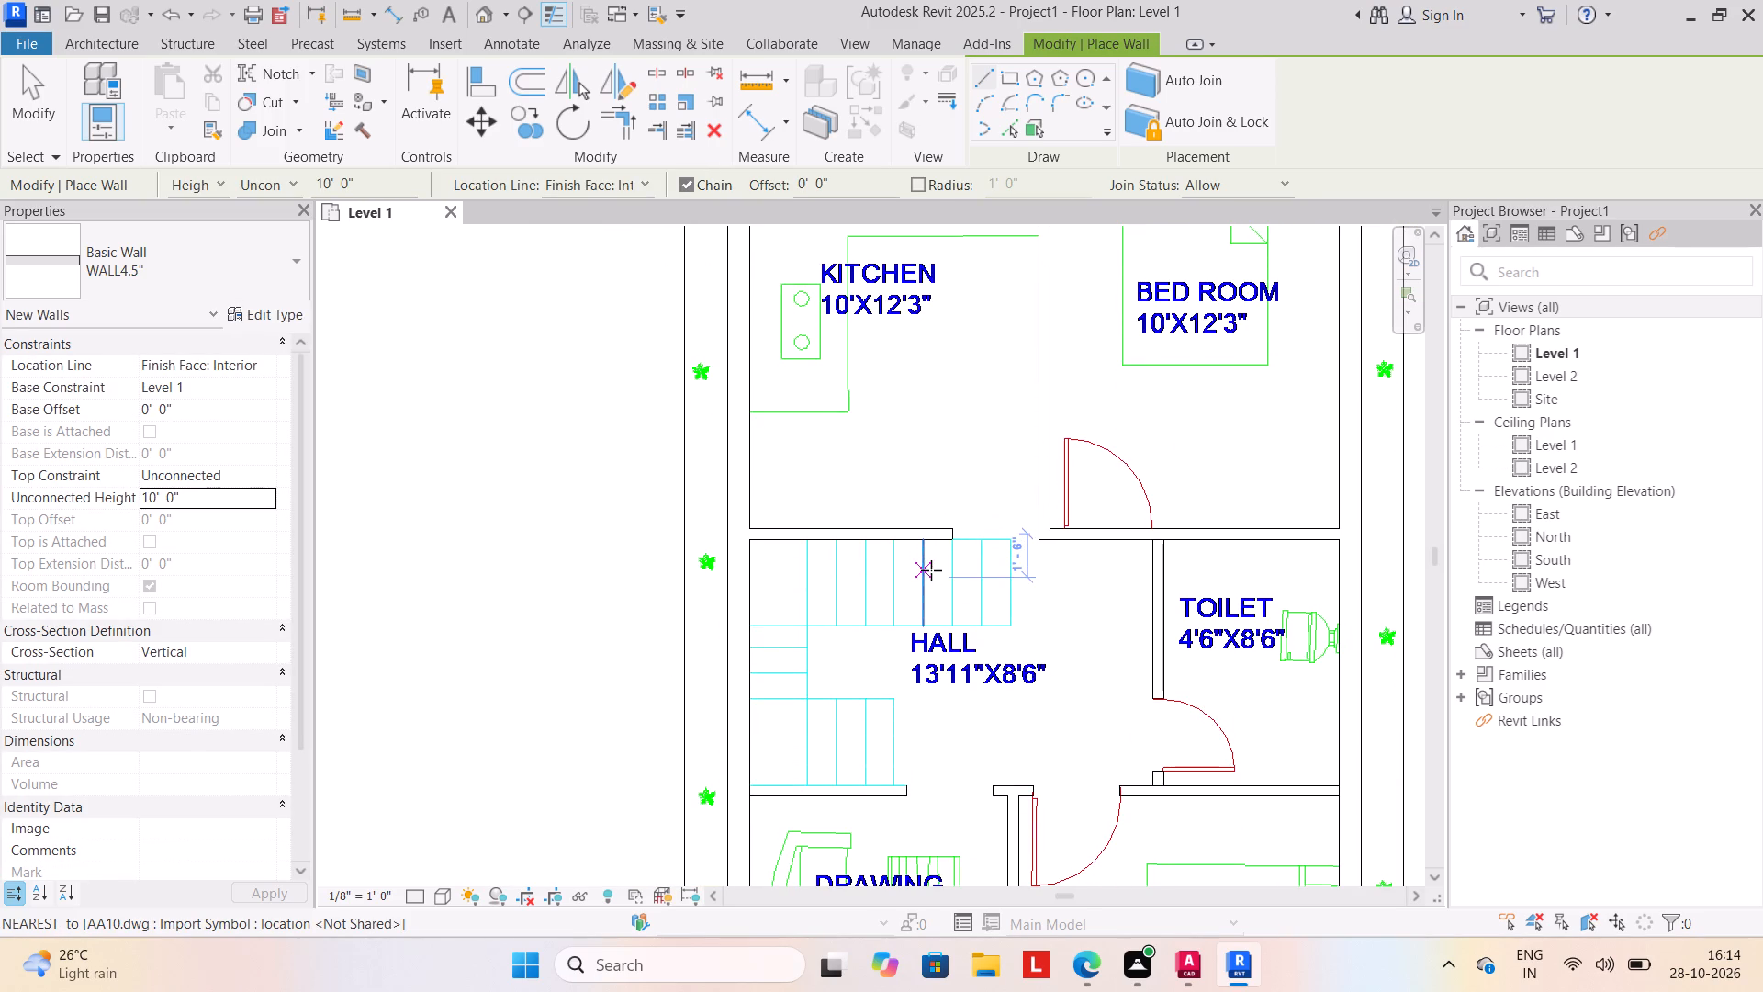
{"action": "middle_click_drag", "start_coordinate": [936, 565], "coordinate": [915, 469]}
{"action": "scroll", "coordinate": [884, 554], "scroll_direction": "down", "scroll_amount": 2}
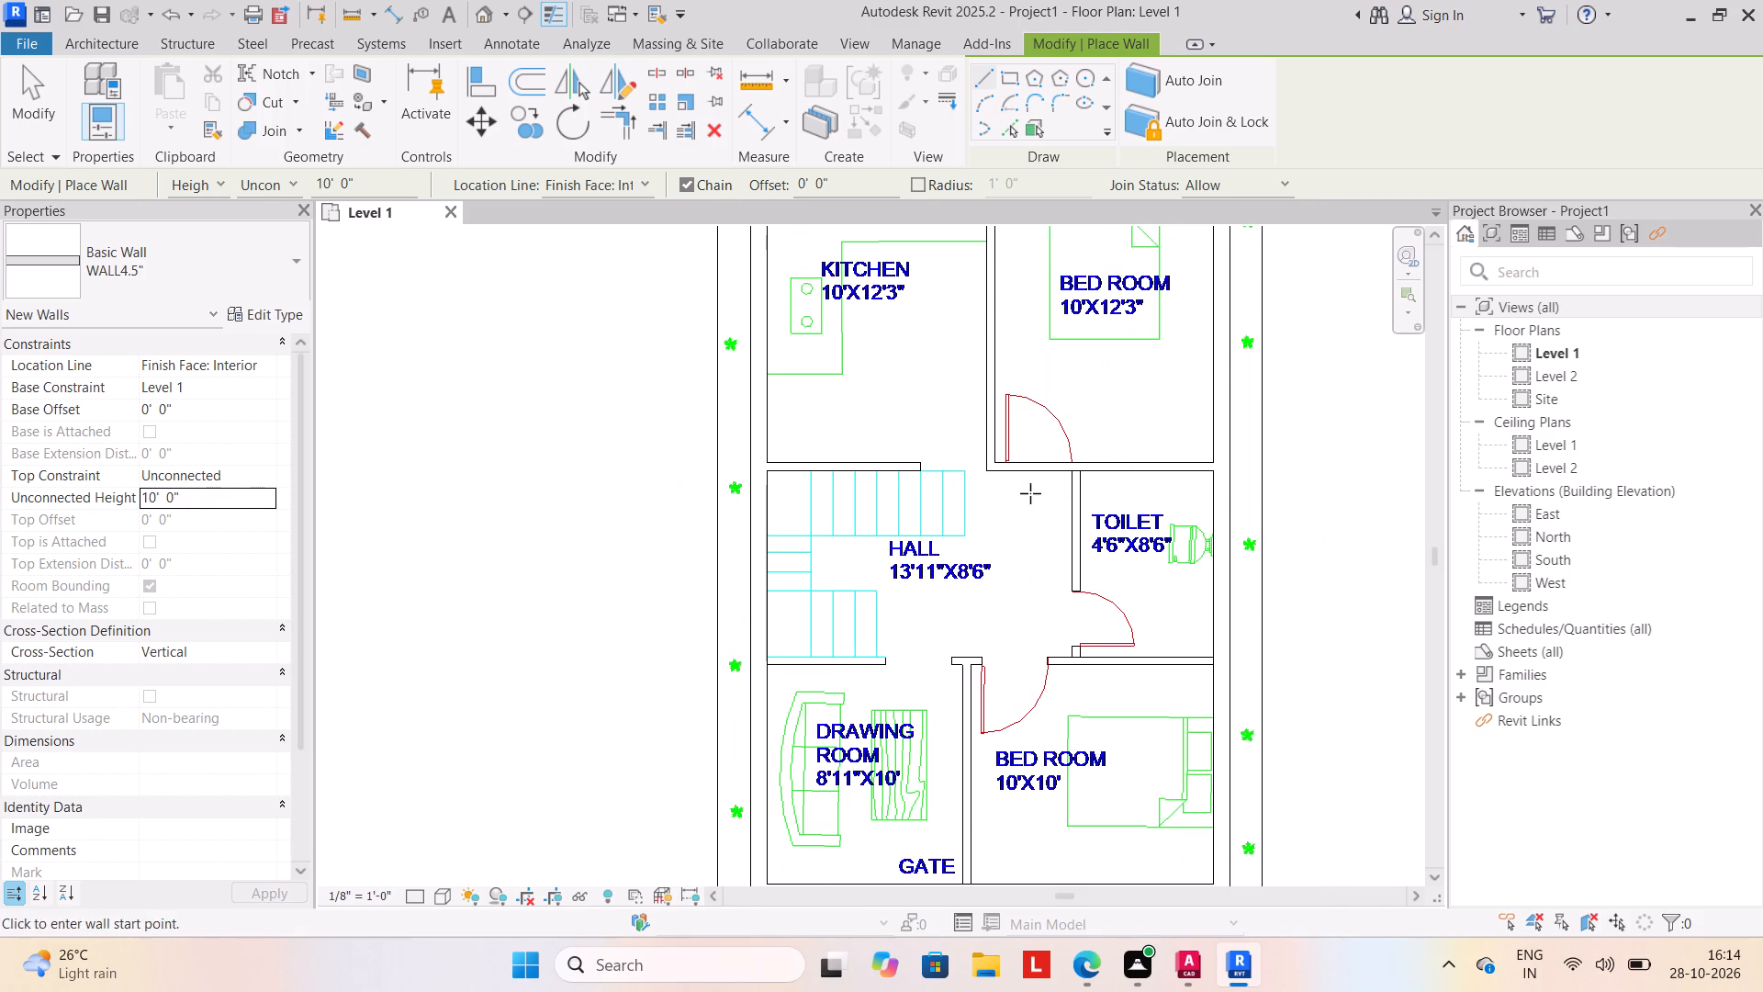
{"action": "middle_click_drag", "start_coordinate": [1046, 466], "coordinate": [984, 466]}
{"action": "scroll", "coordinate": [987, 474], "scroll_direction": "up", "scroll_amount": 3}
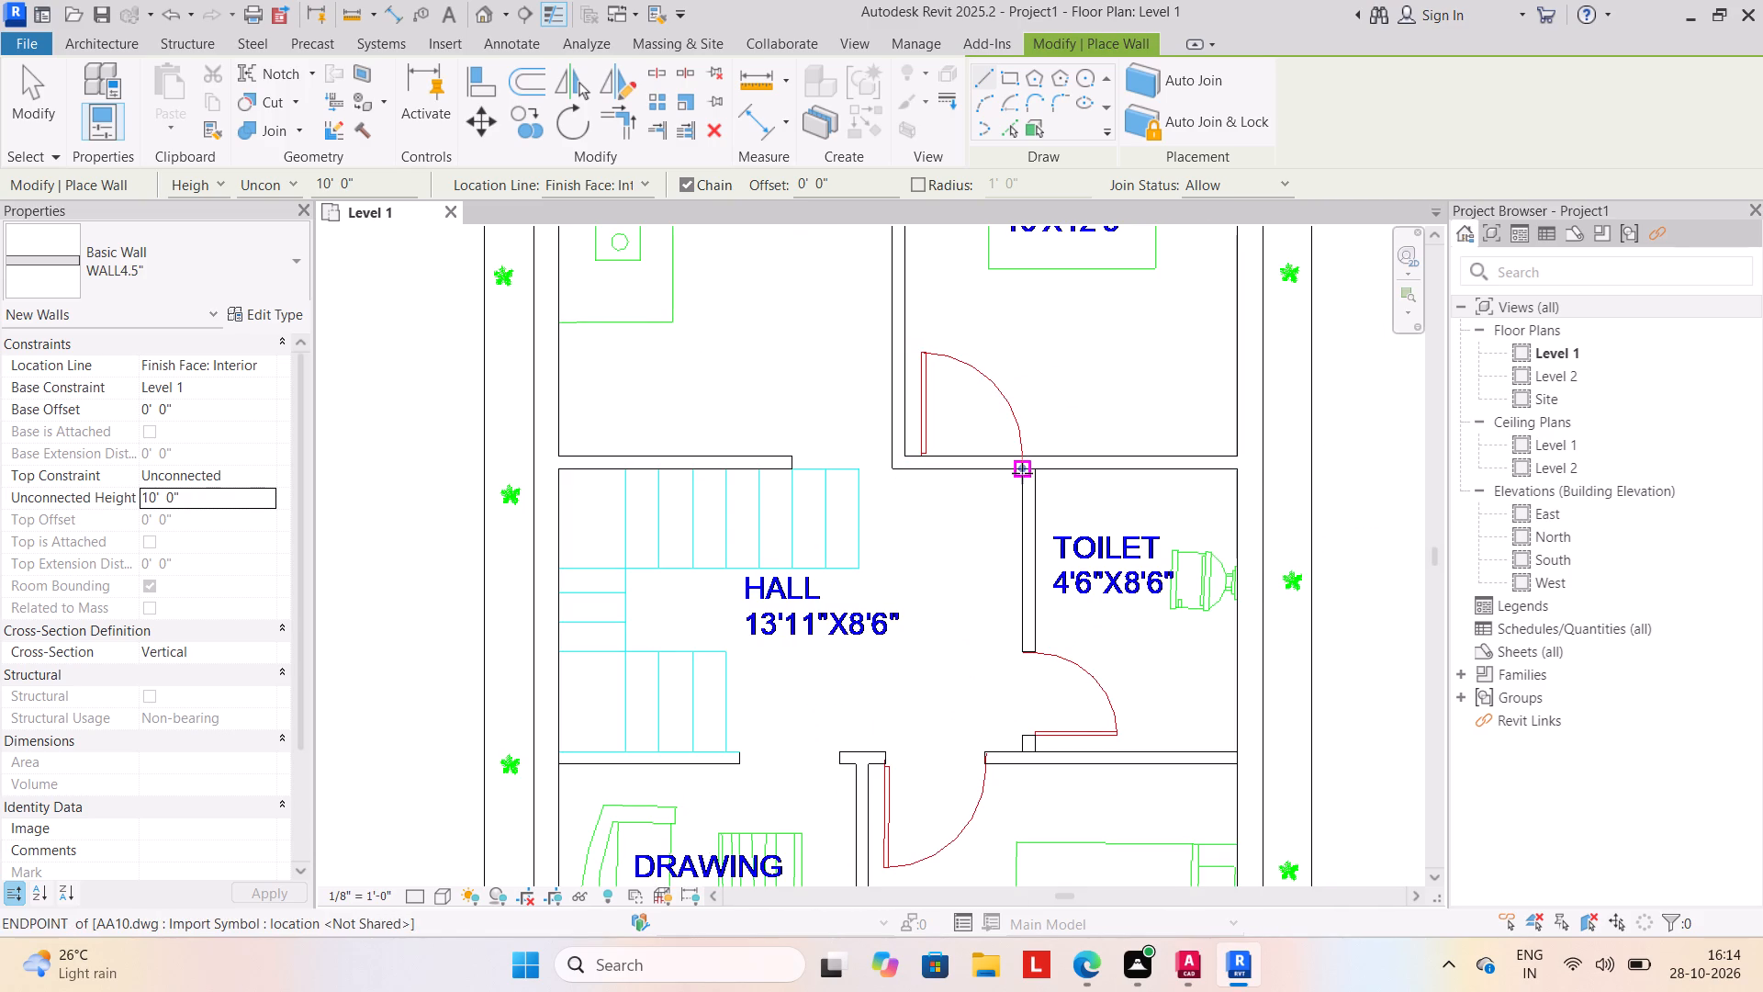
{"action": "left_click", "coordinate": [1020, 472]}
{"action": "left_click", "coordinate": [1022, 746]}
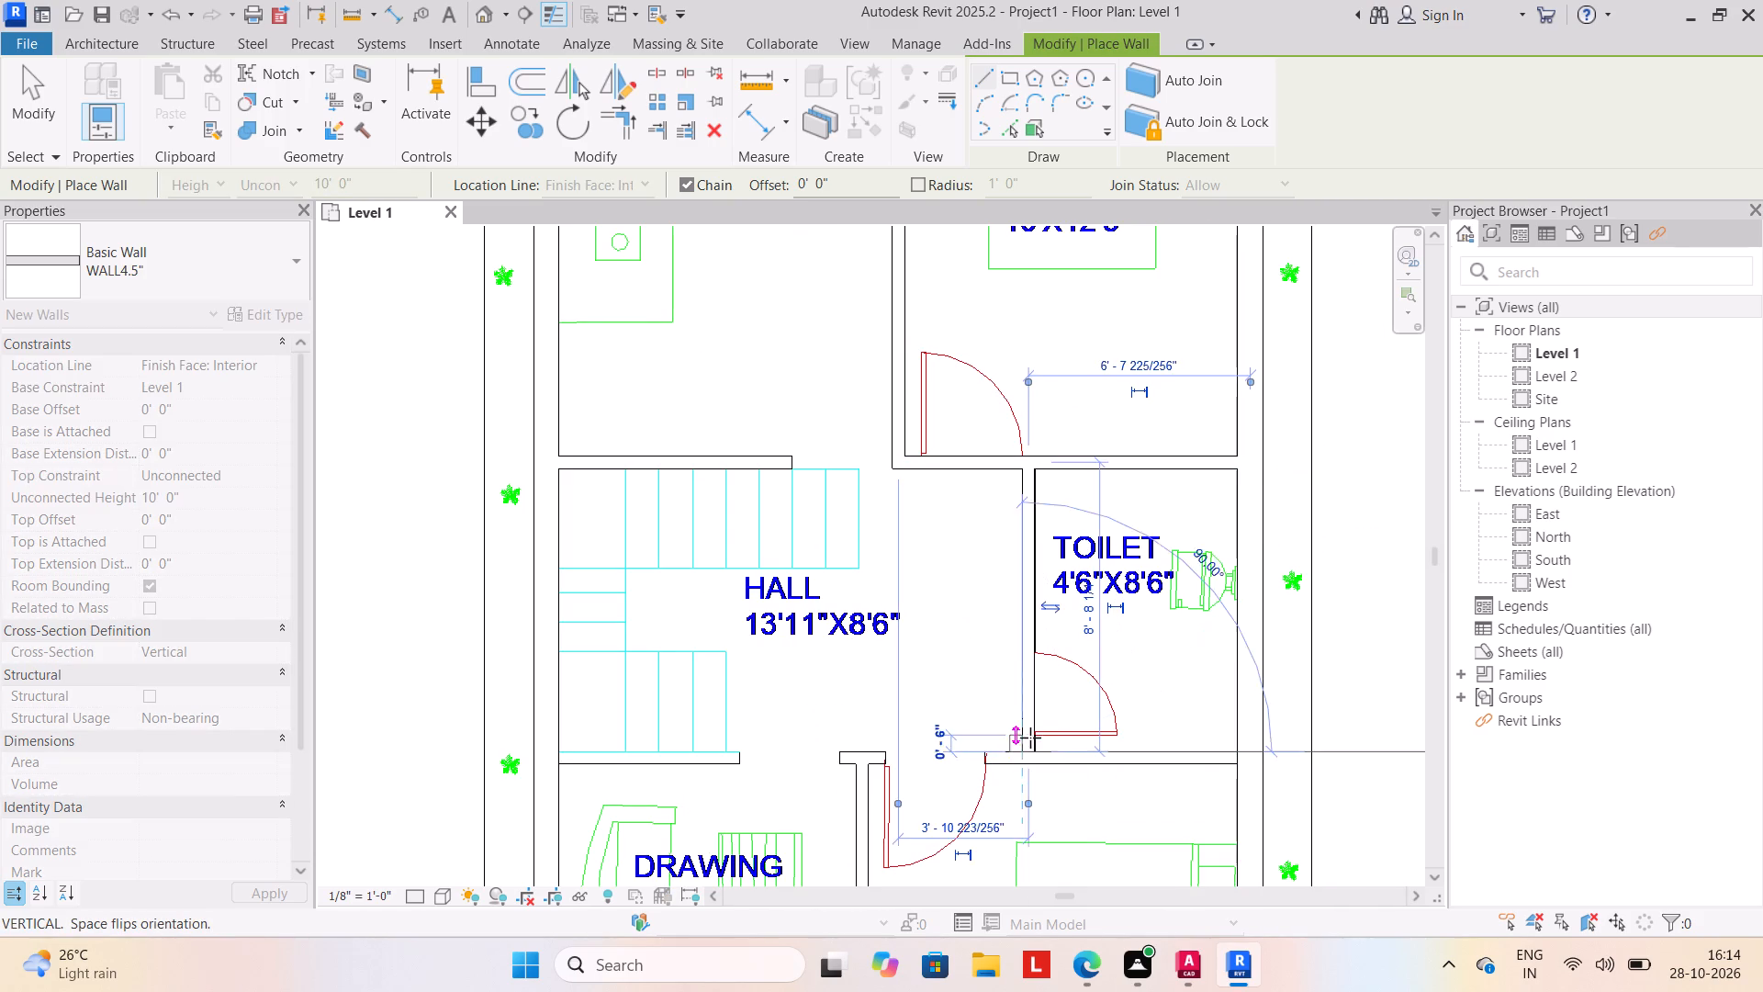
{"action": "key", "text": "Escape"}
Draw WALL4.5" walls along the hall's lower side: about 5'-5" above the drawing room, then past the opening to the exterior wall.
{"action": "middle_click_drag", "start_coordinate": [1002, 775], "coordinate": [994, 580]}
{"action": "left_click", "coordinate": [551, 570]}
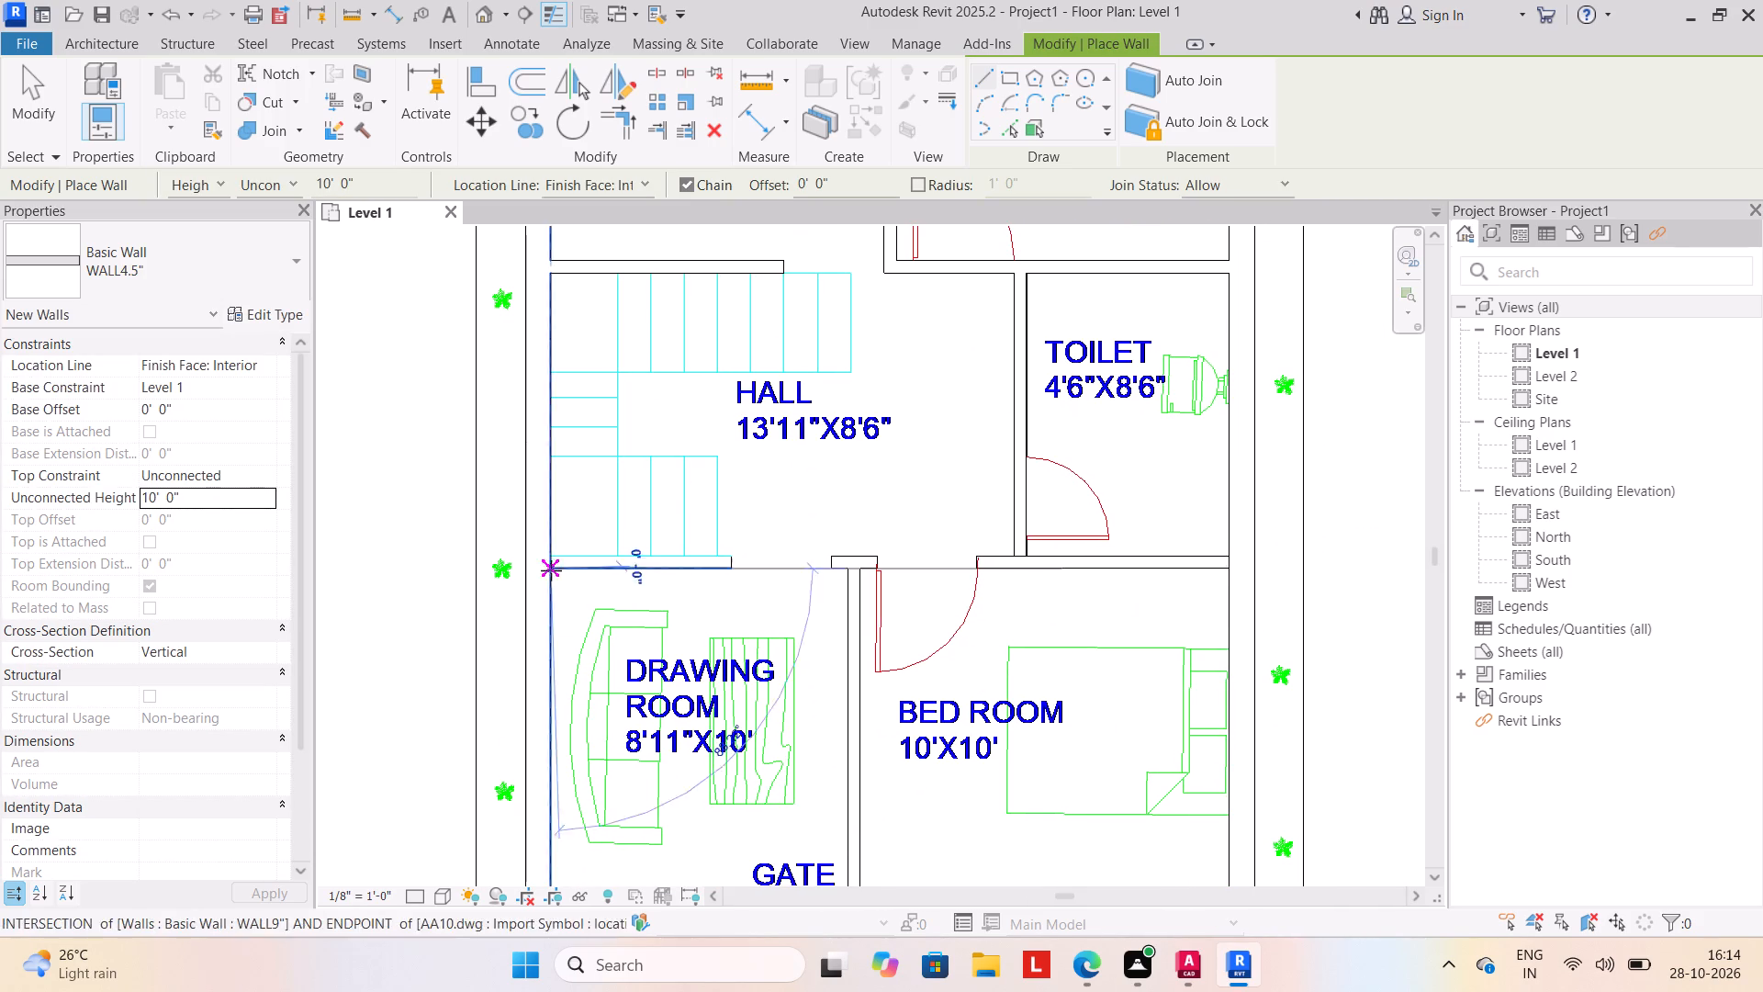
{"action": "left_click", "coordinate": [731, 571]}
{"action": "key", "text": "Escape"}
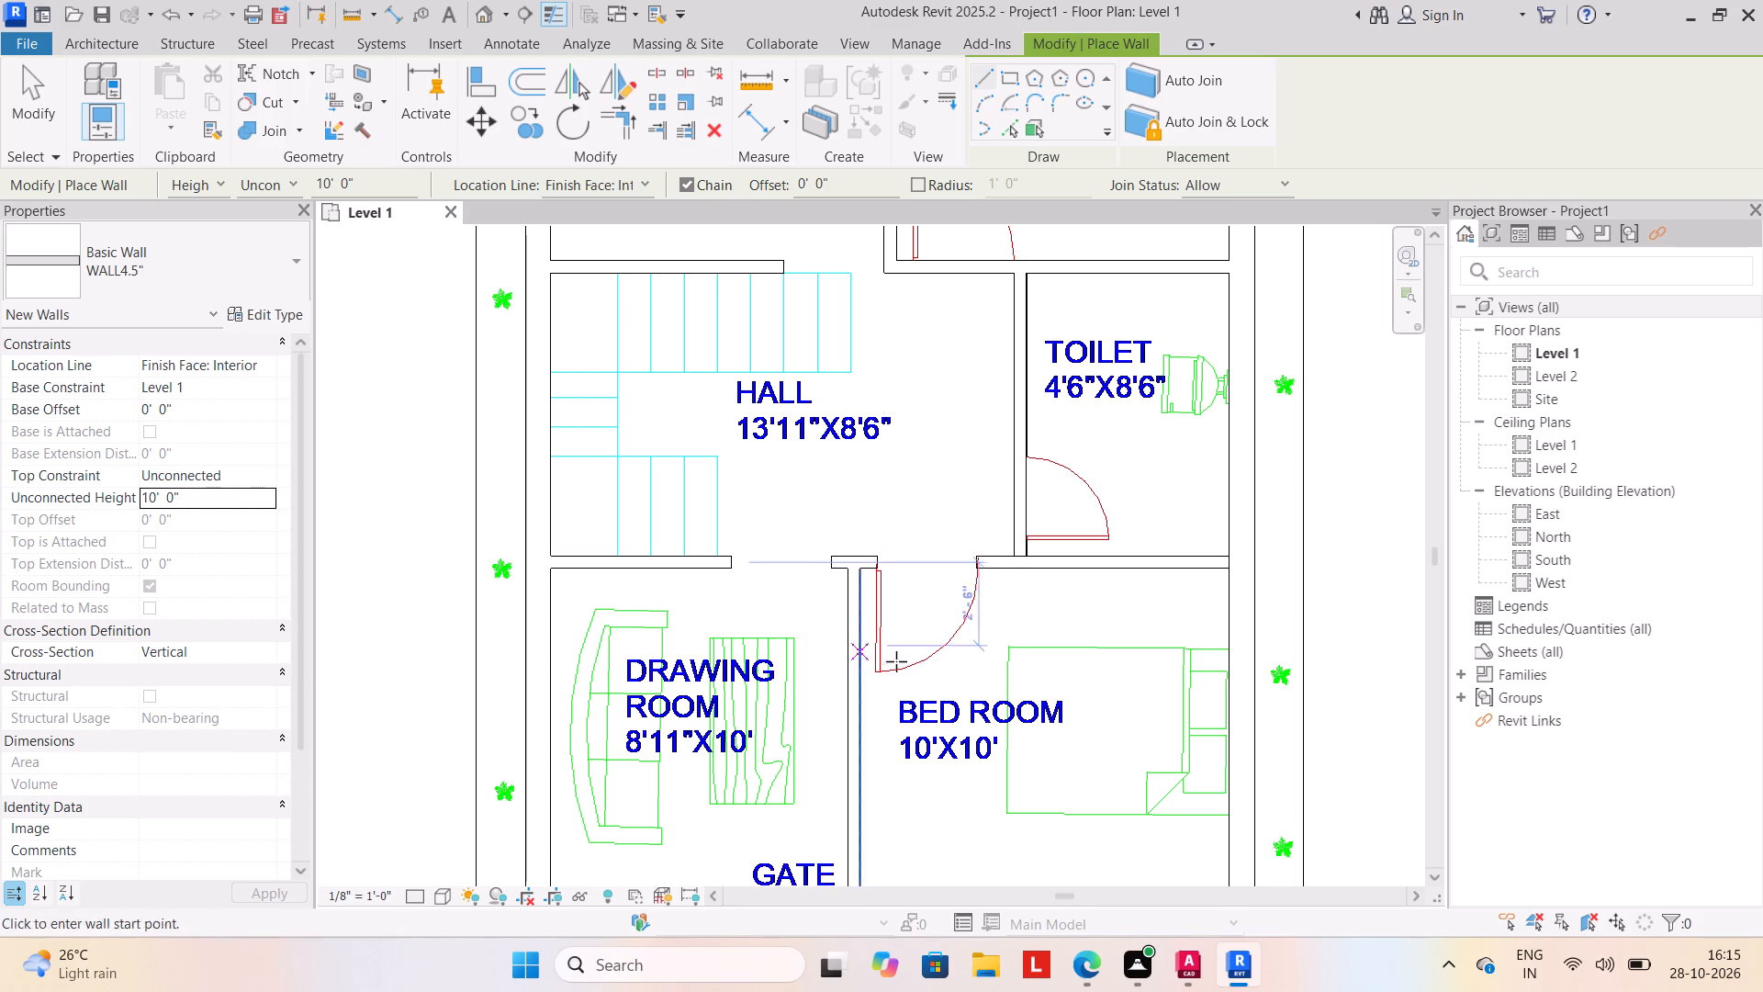
{"action": "left_click", "coordinate": [835, 568]}
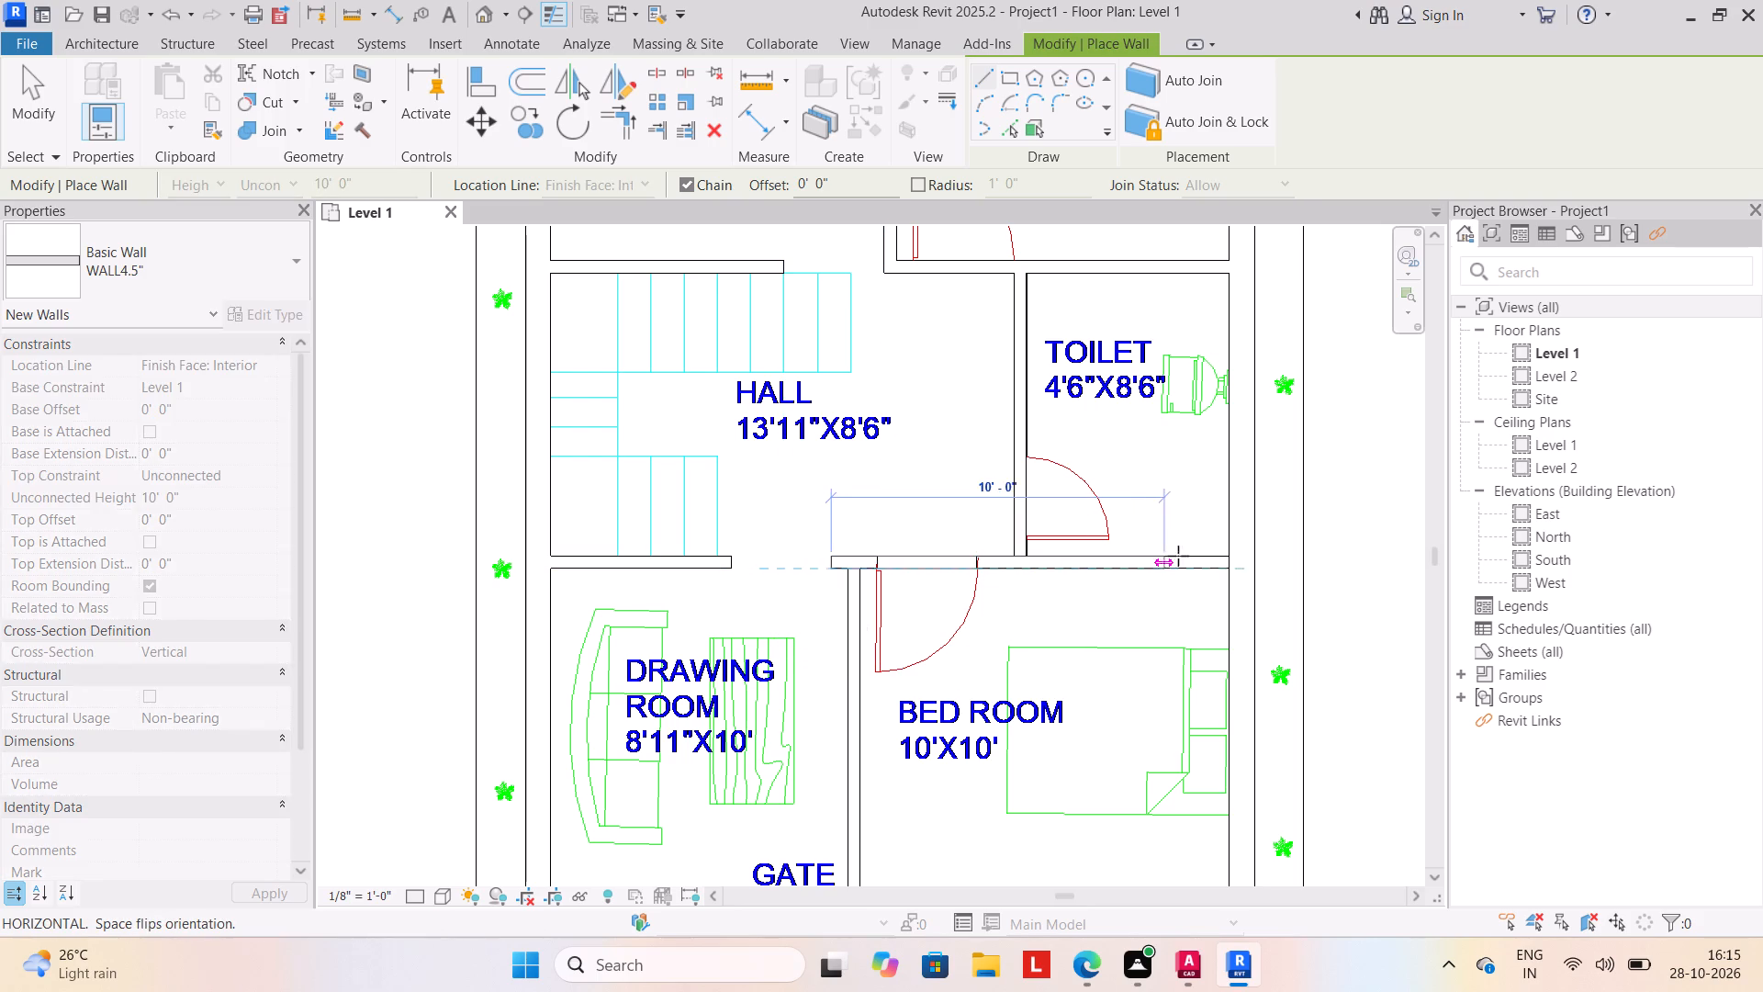
{"action": "left_click", "coordinate": [1230, 565]}
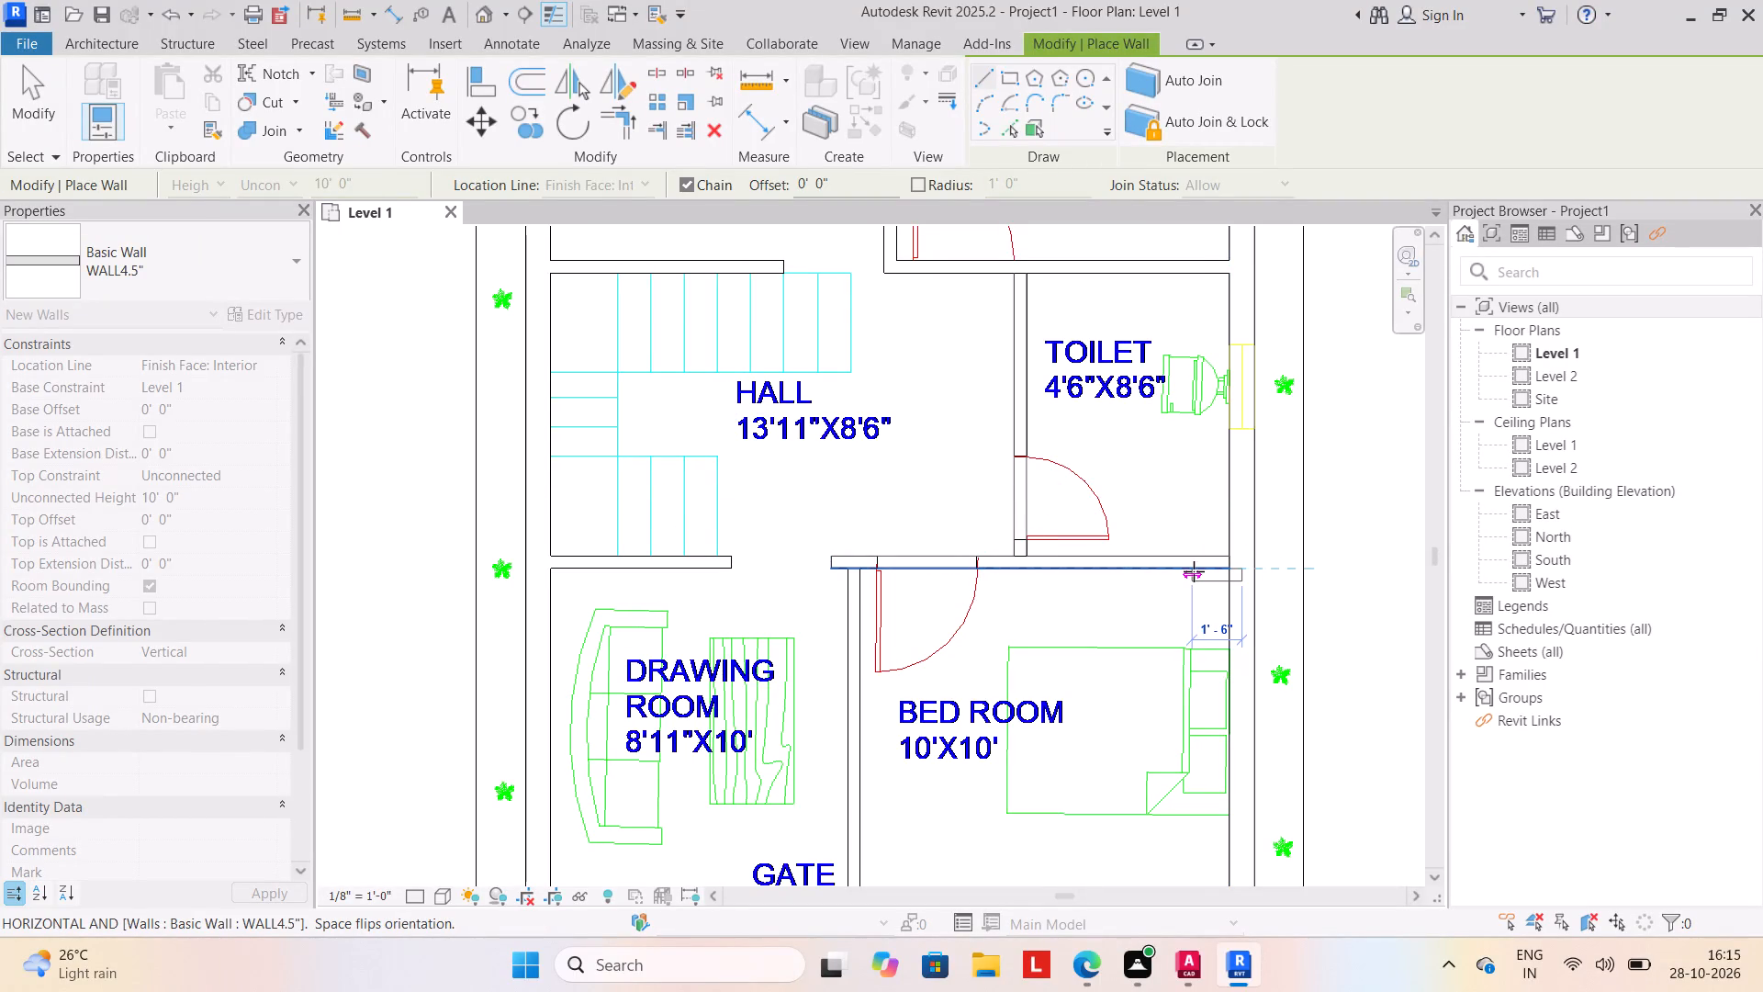
{"action": "key", "text": "grave"}
{"action": "key", "text": "Escape"}
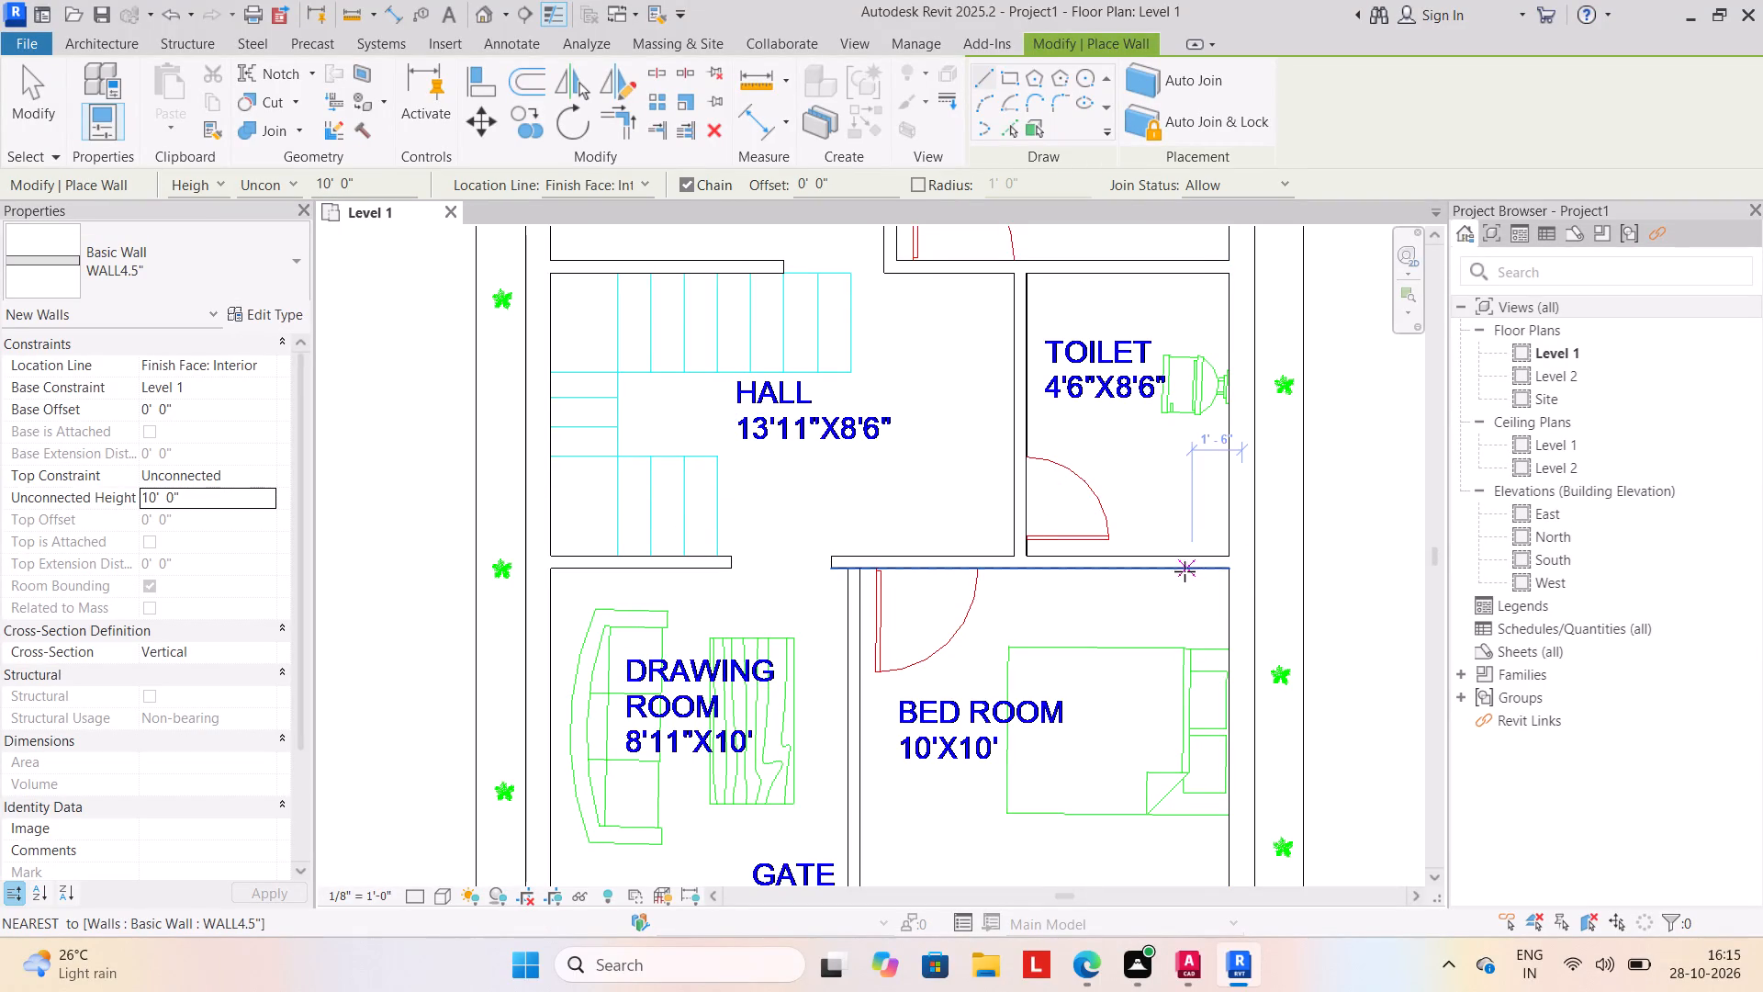
Draw the WALL4.5" partition between the drawing room and lower bedroom down to the exterior wall, and finish wall placement.
{"action": "middle_click_drag", "start_coordinate": [1018, 744], "coordinate": [1032, 643]}
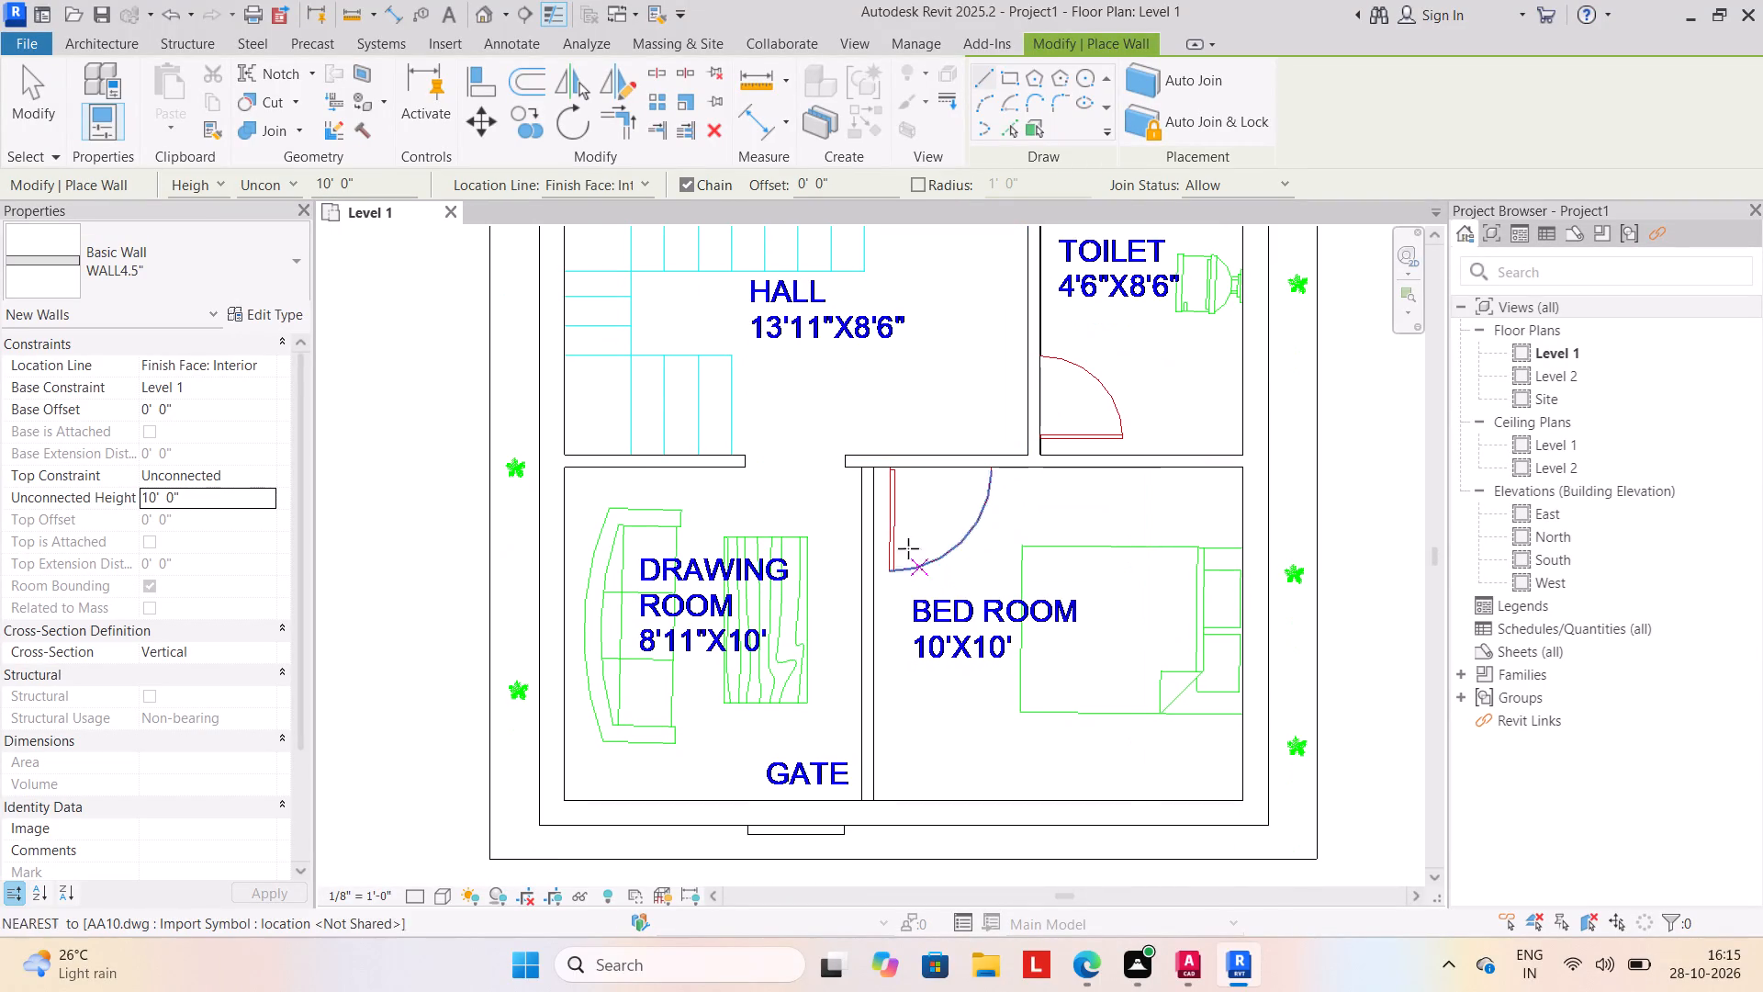
{"action": "left_click", "coordinate": [859, 470]}
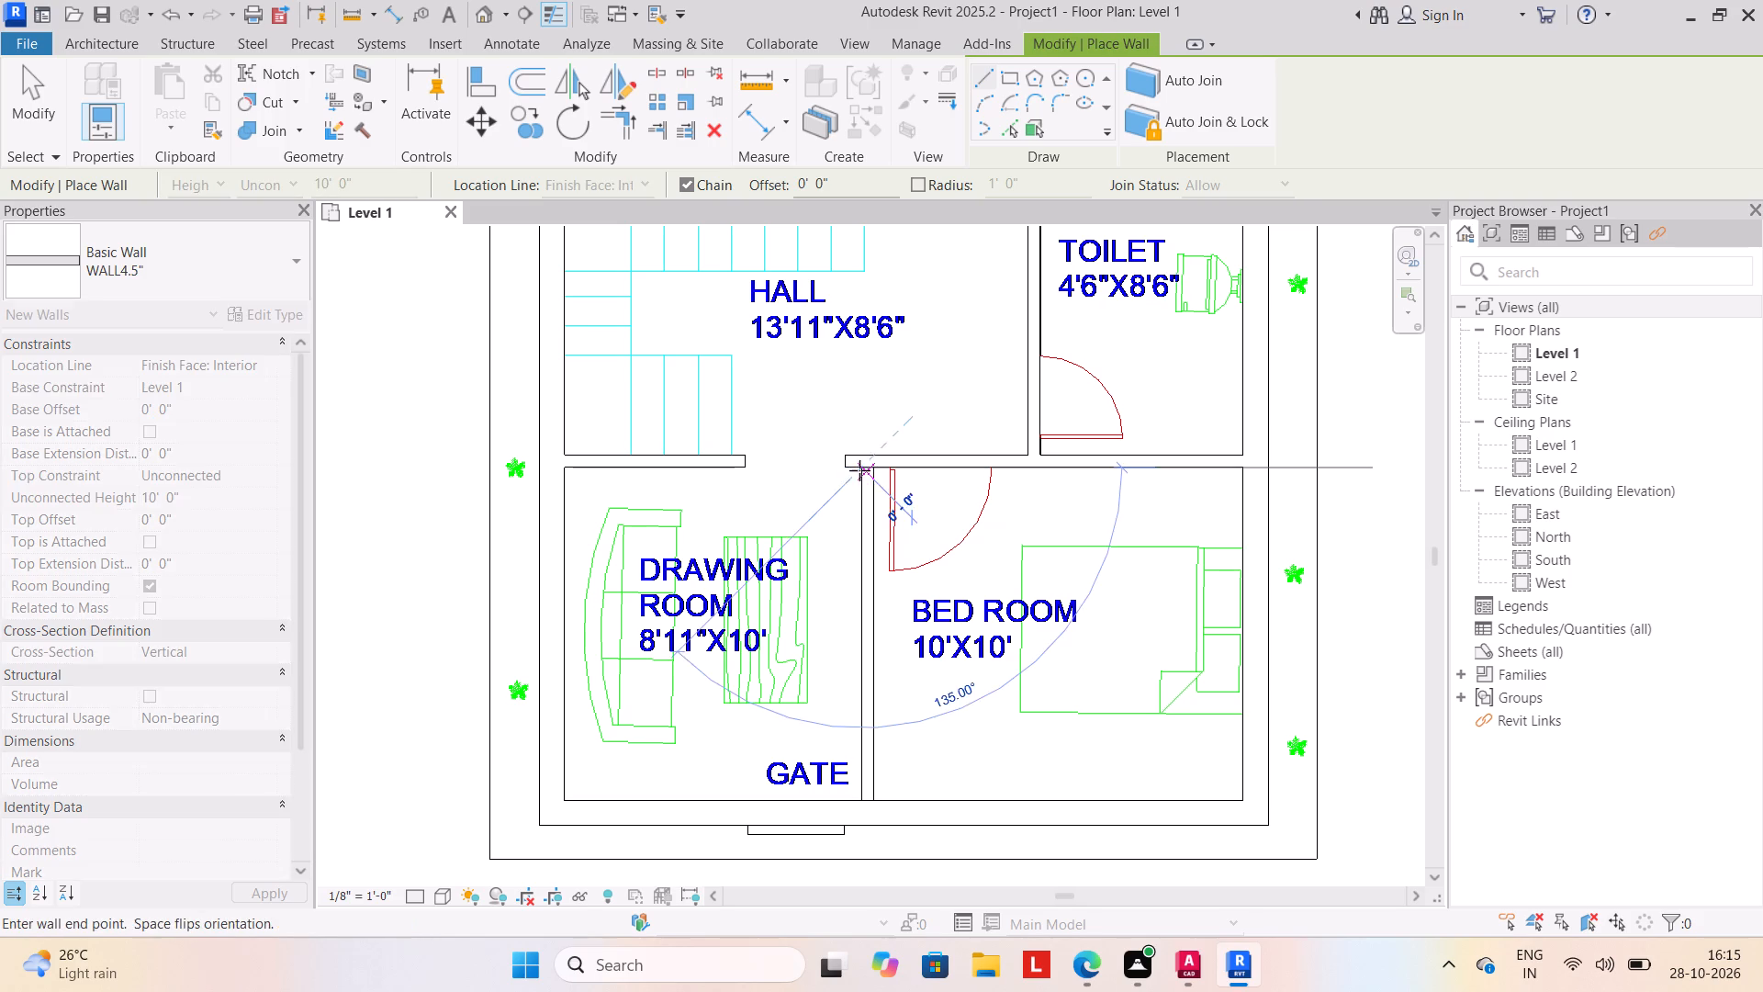
{"action": "left_click", "coordinate": [860, 805]}
{"action": "key", "text": "Escape"}
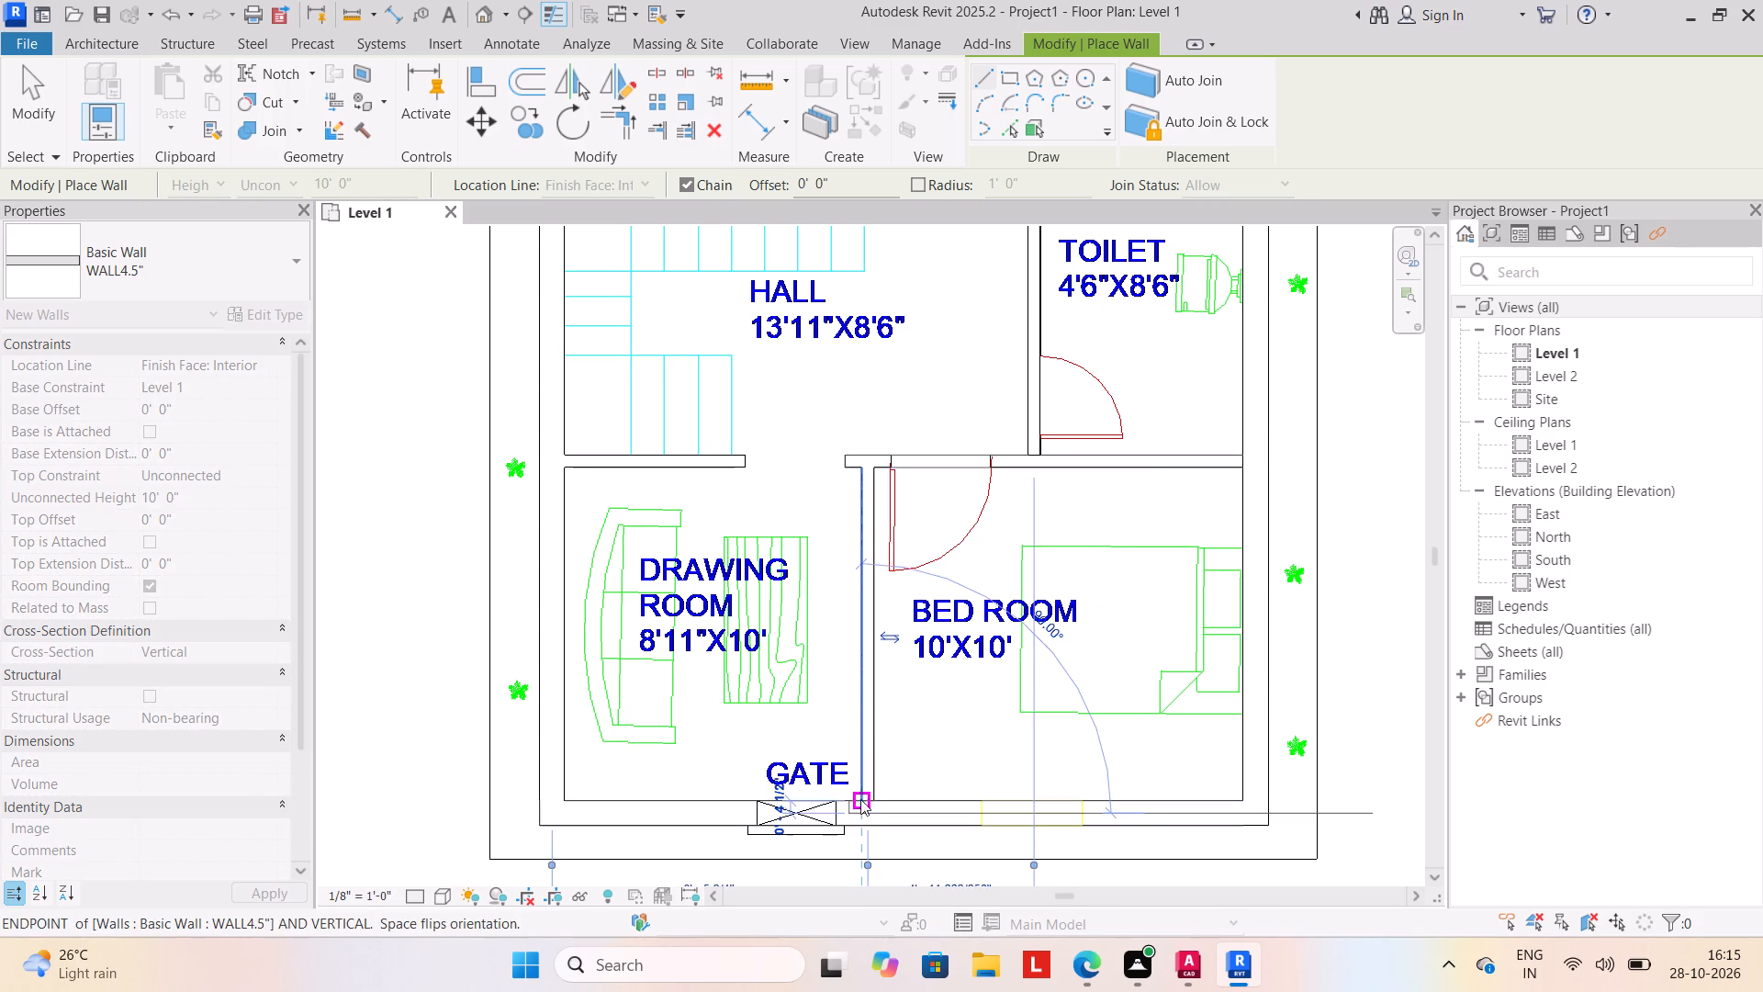
{"action": "middle_click_drag", "start_coordinate": [793, 829], "coordinate": [803, 784]}
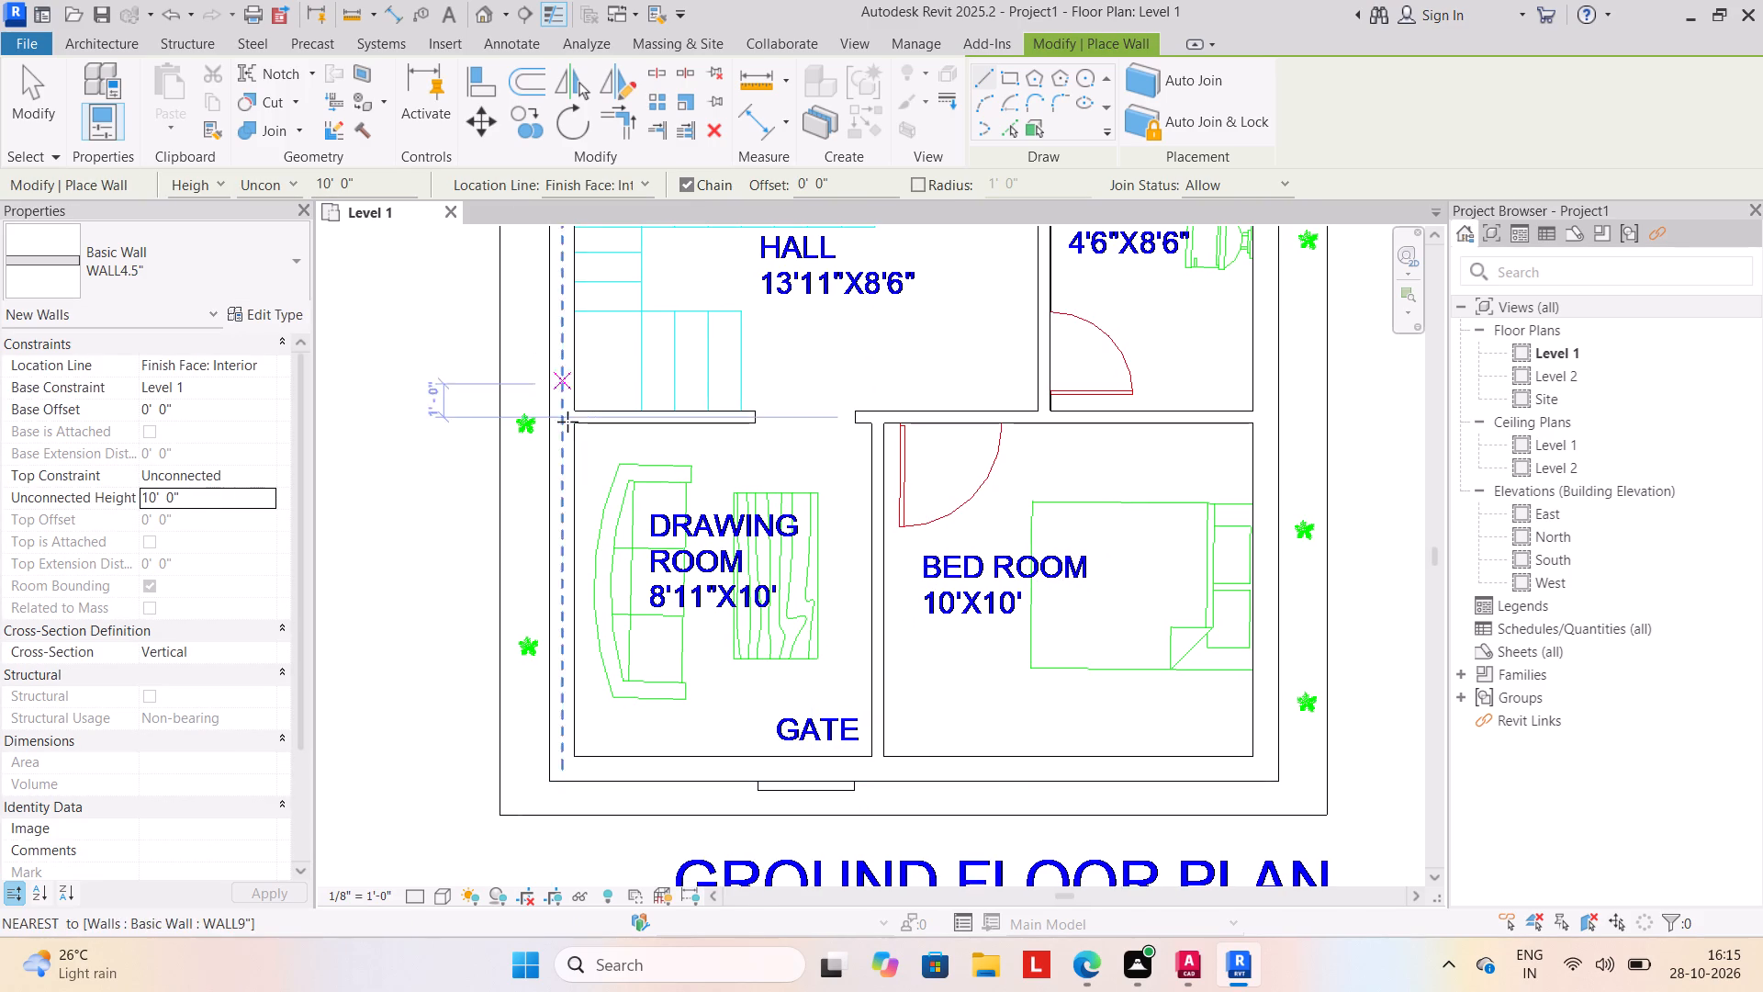
{"action": "scroll", "coordinate": [582, 470], "scroll_direction": "down", "scroll_amount": 2}
{"action": "middle_click_drag", "start_coordinate": [583, 473], "coordinate": [623, 555]}
{"action": "key", "text": "Escape"}
{"action": "key", "text": "Escape"}
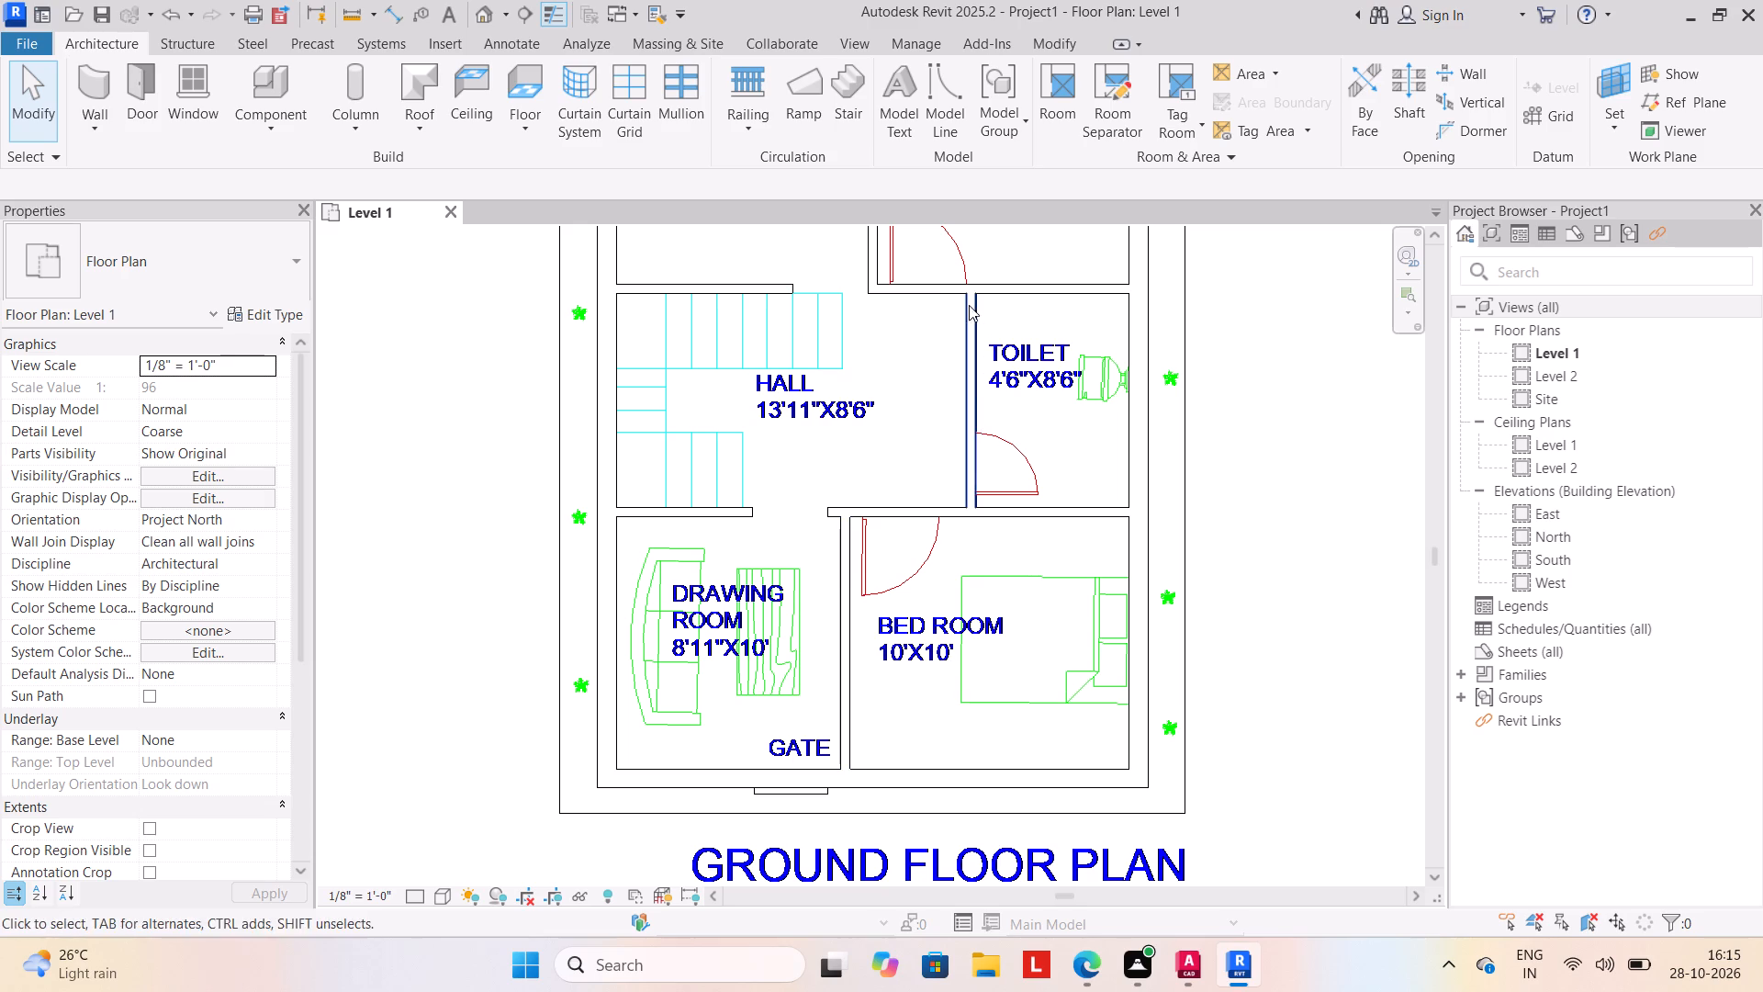
Place a Single-Flush 36" x 84" door in the wall between the upper bedroom and hall, over the plan's door symbol.
{"action": "middle_click_drag", "start_coordinate": [963, 498], "coordinate": [976, 639]}
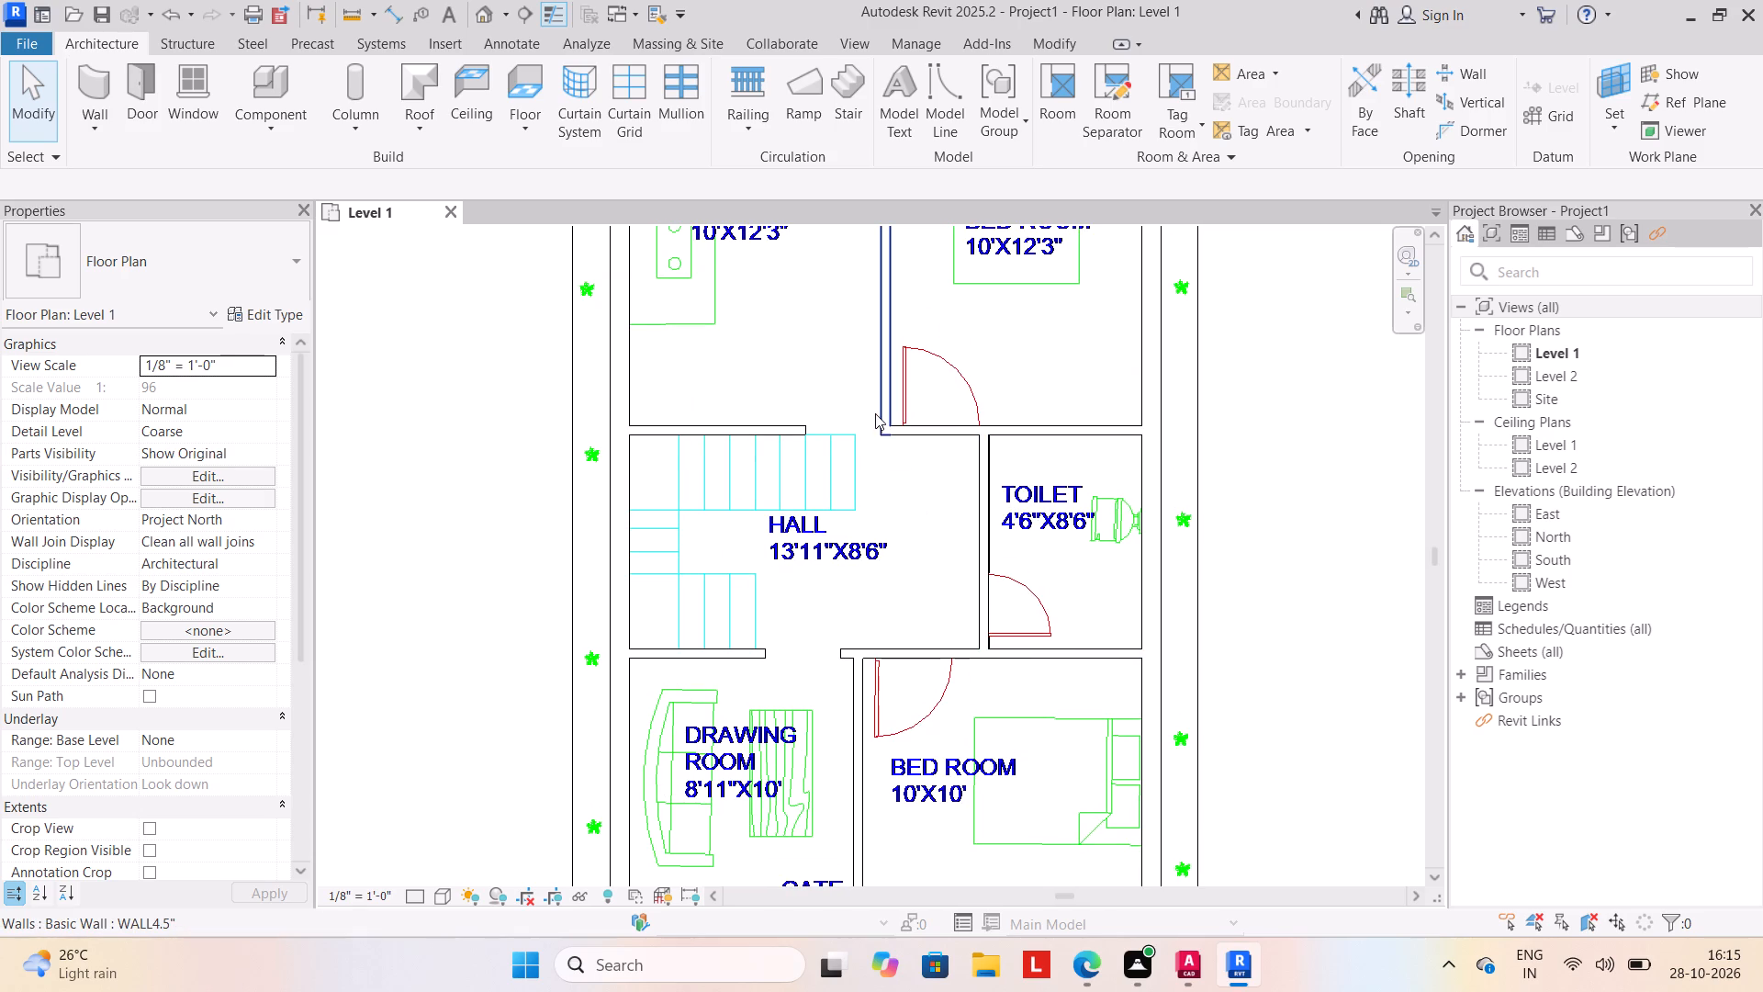
{"action": "scroll", "coordinate": [778, 443], "scroll_direction": "down", "scroll_amount": 2}
{"action": "middle_click_drag", "start_coordinate": [779, 445], "coordinate": [796, 442]}
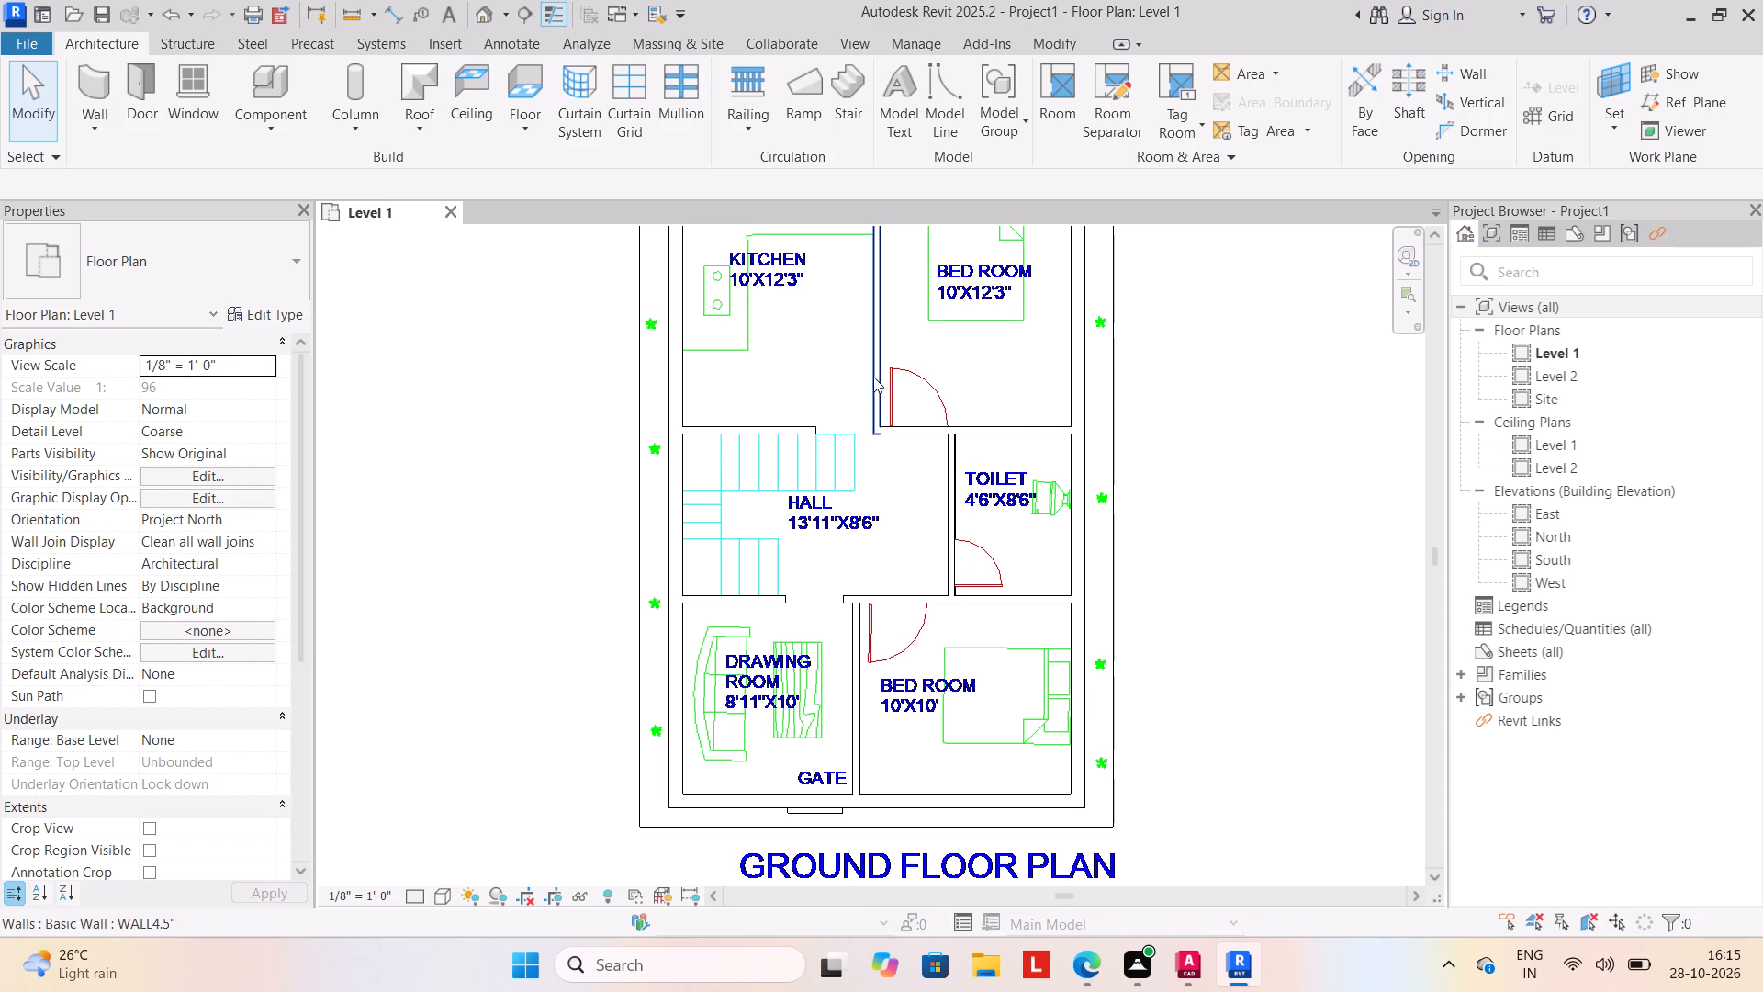
{"action": "scroll", "coordinate": [881, 427], "scroll_direction": "down", "scroll_amount": 1}
{"action": "middle_click_drag", "start_coordinate": [883, 478], "coordinate": [882, 516]}
{"action": "scroll", "coordinate": [878, 517], "scroll_direction": "down", "scroll_amount": 1}
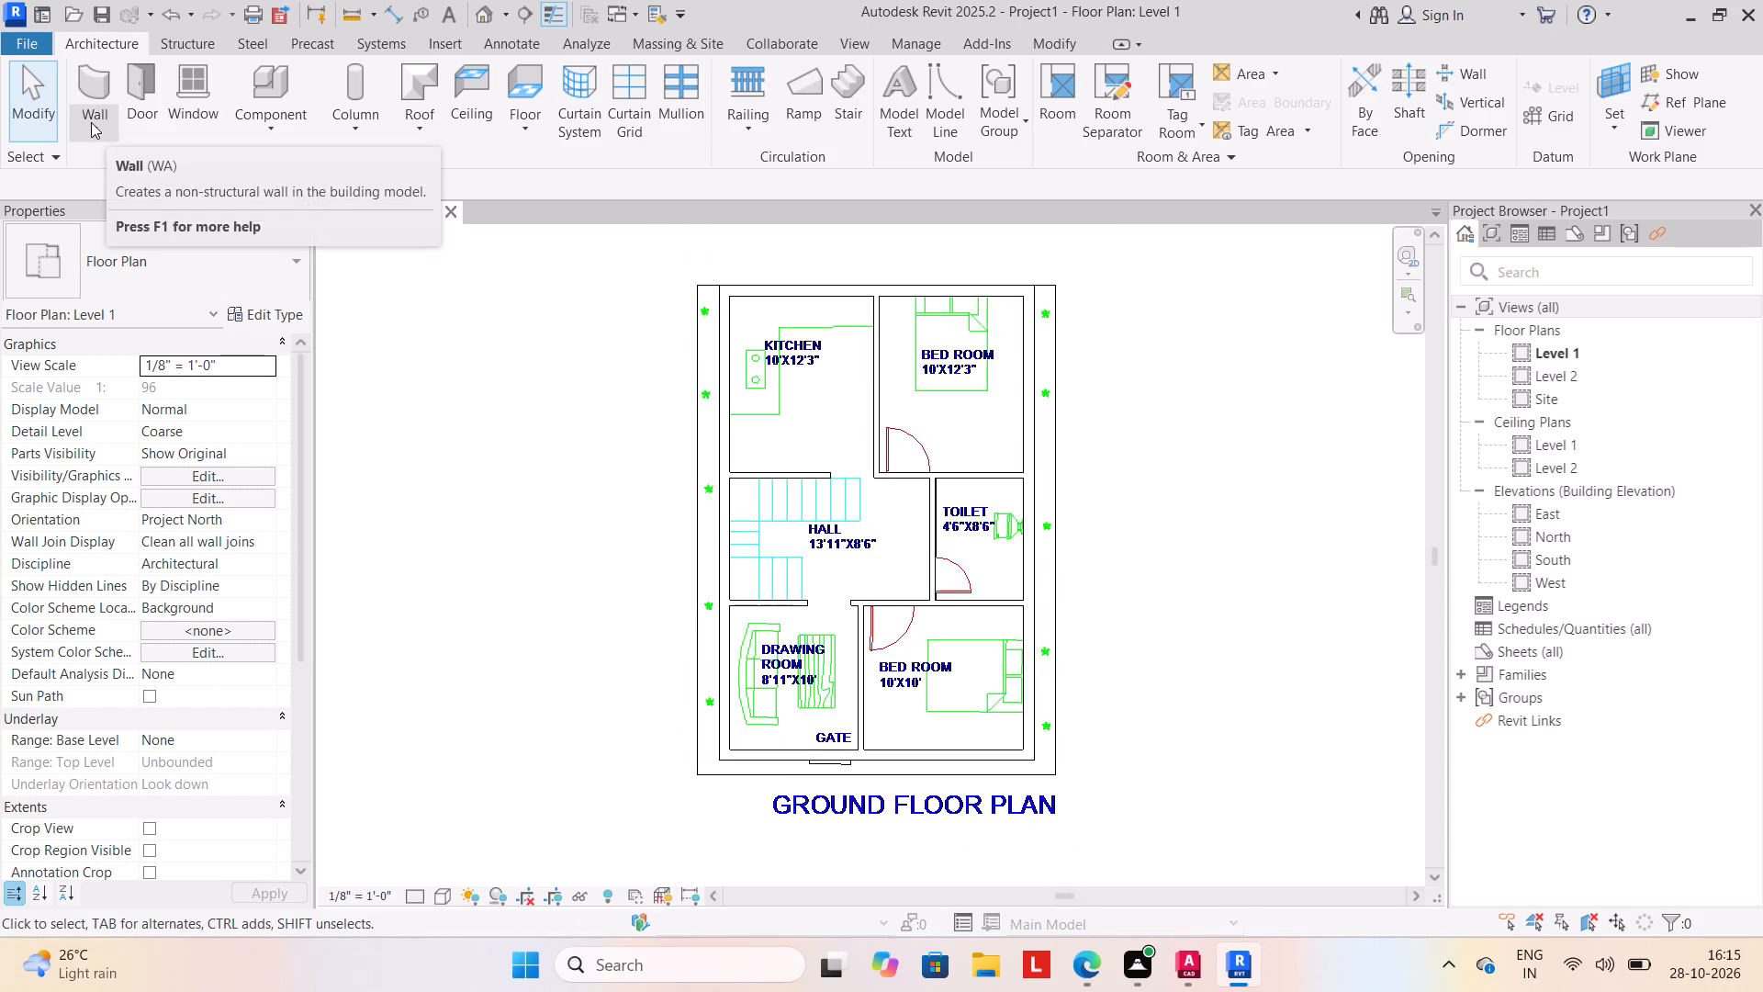
{"action": "left_click", "coordinate": [146, 86]}
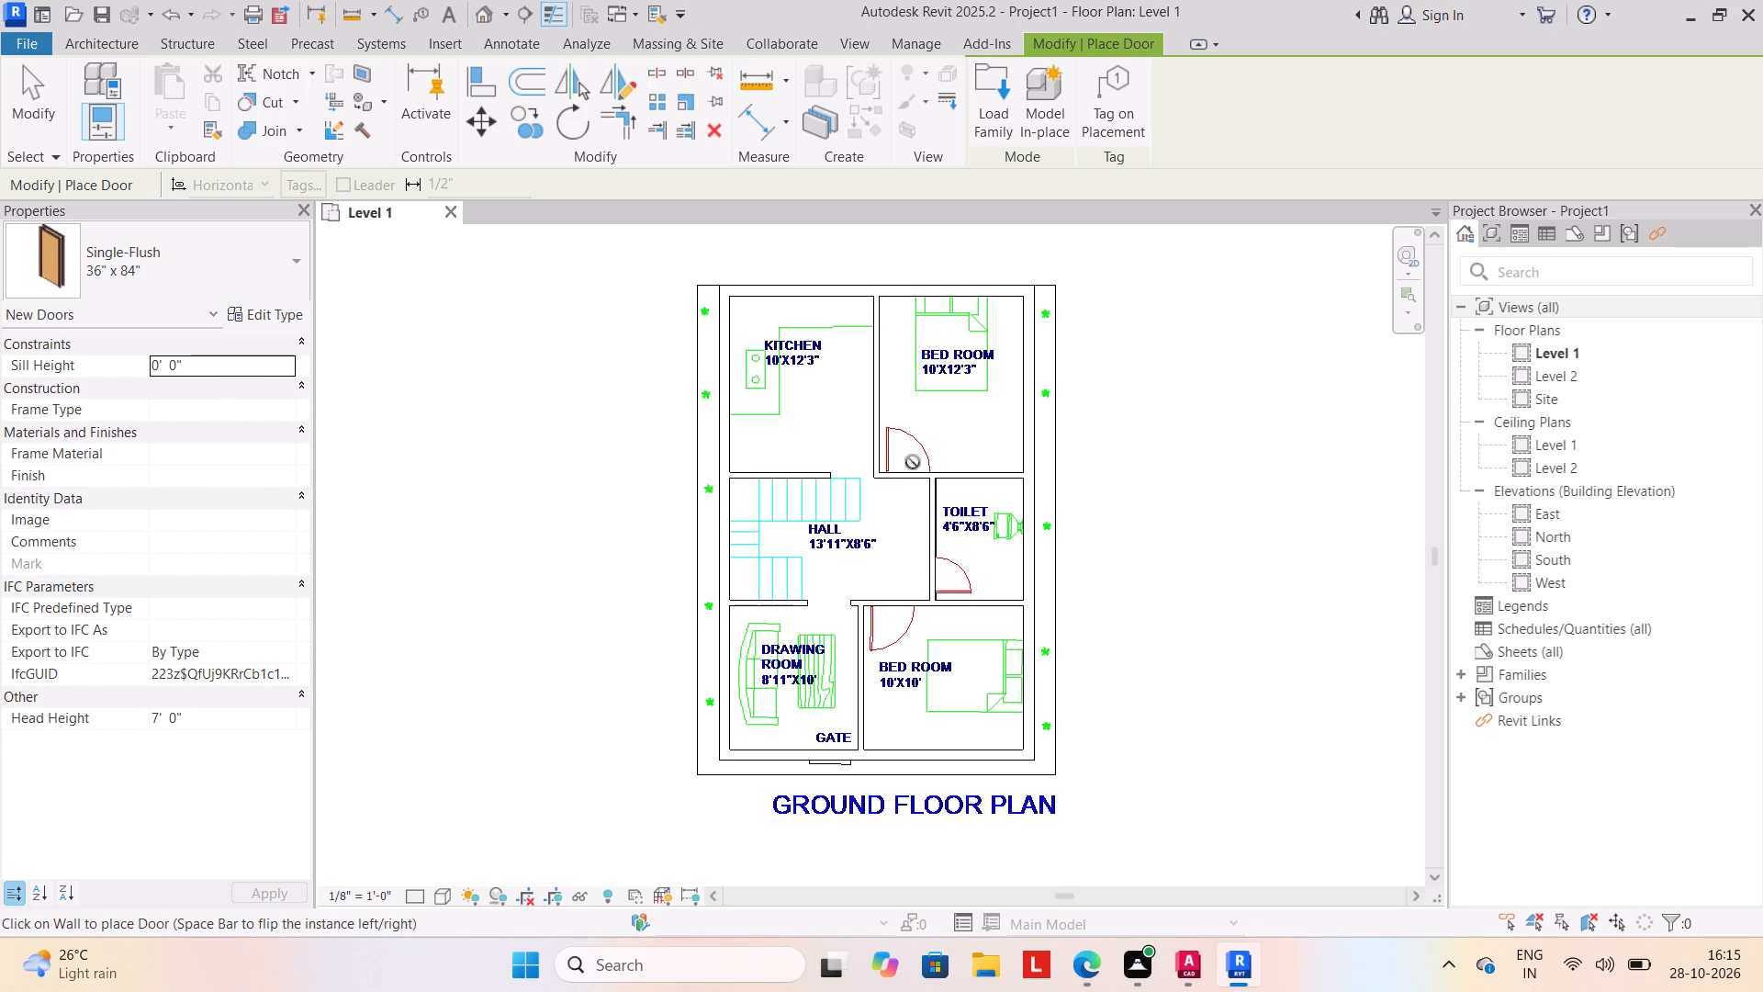
{"action": "key", "text": "space"}
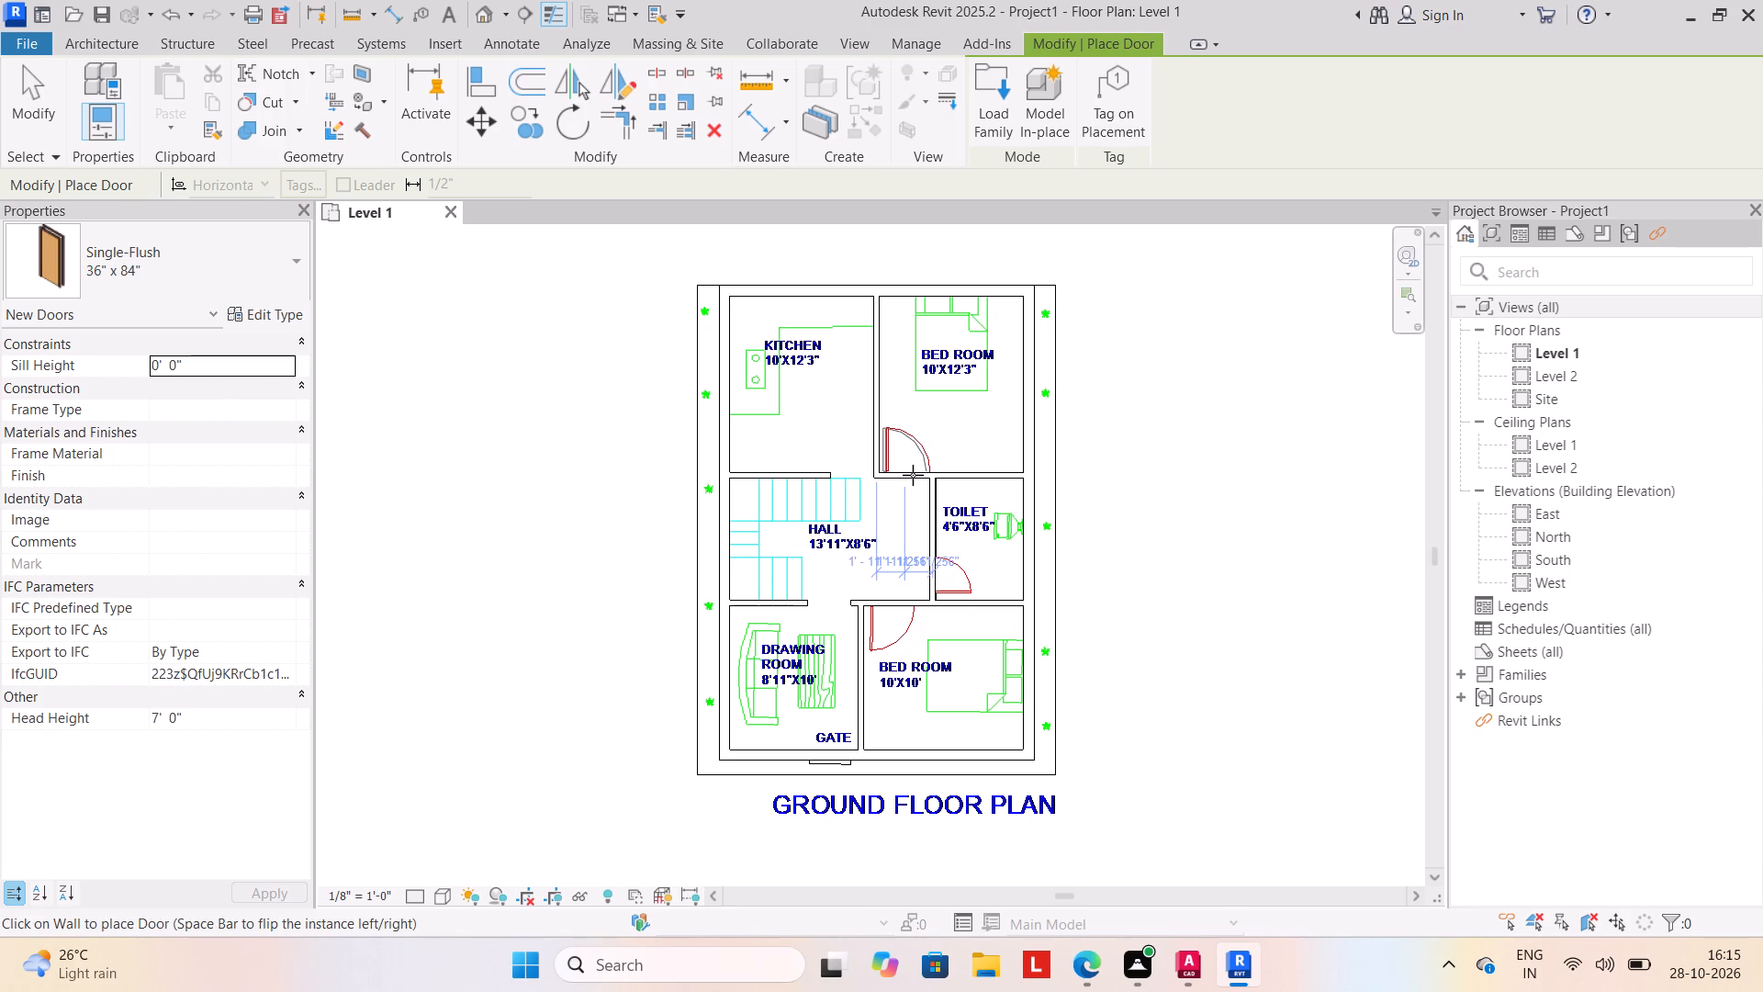
{"action": "left_click", "coordinate": [911, 473]}
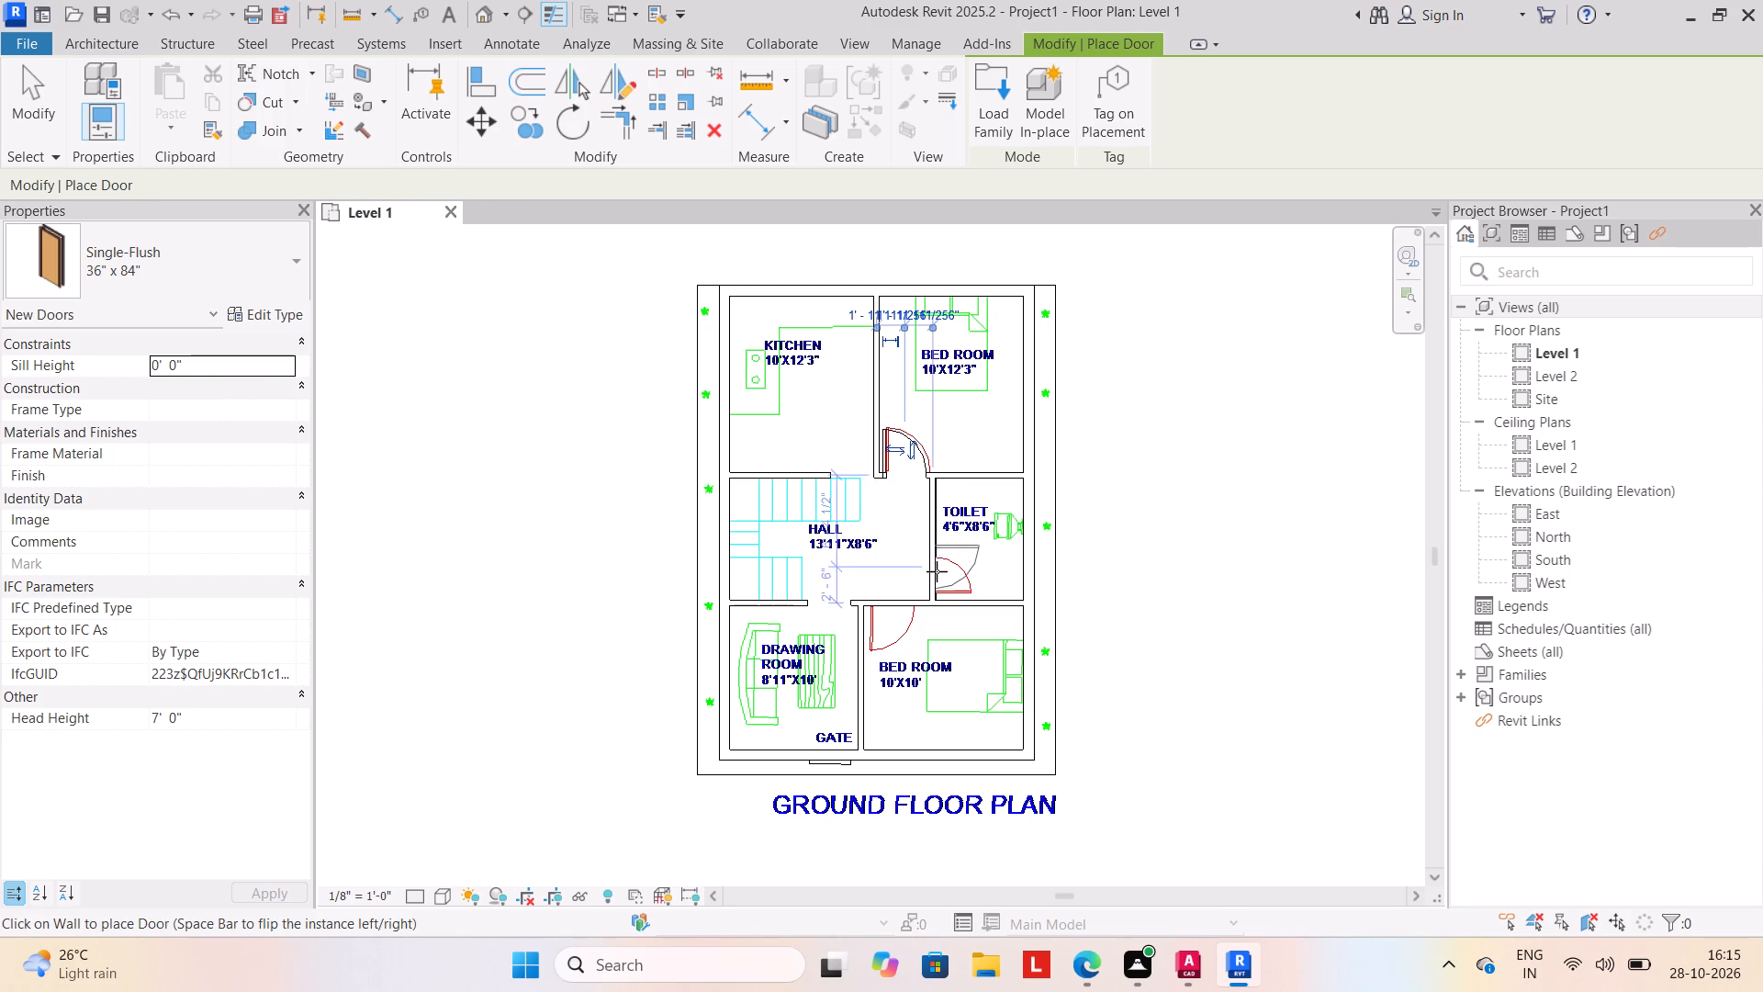
Place a Single-Flush 30" x 80" door in the partition between the hall and toilet, over the plan's door symbol.
{"action": "left_click", "coordinate": [299, 258]}
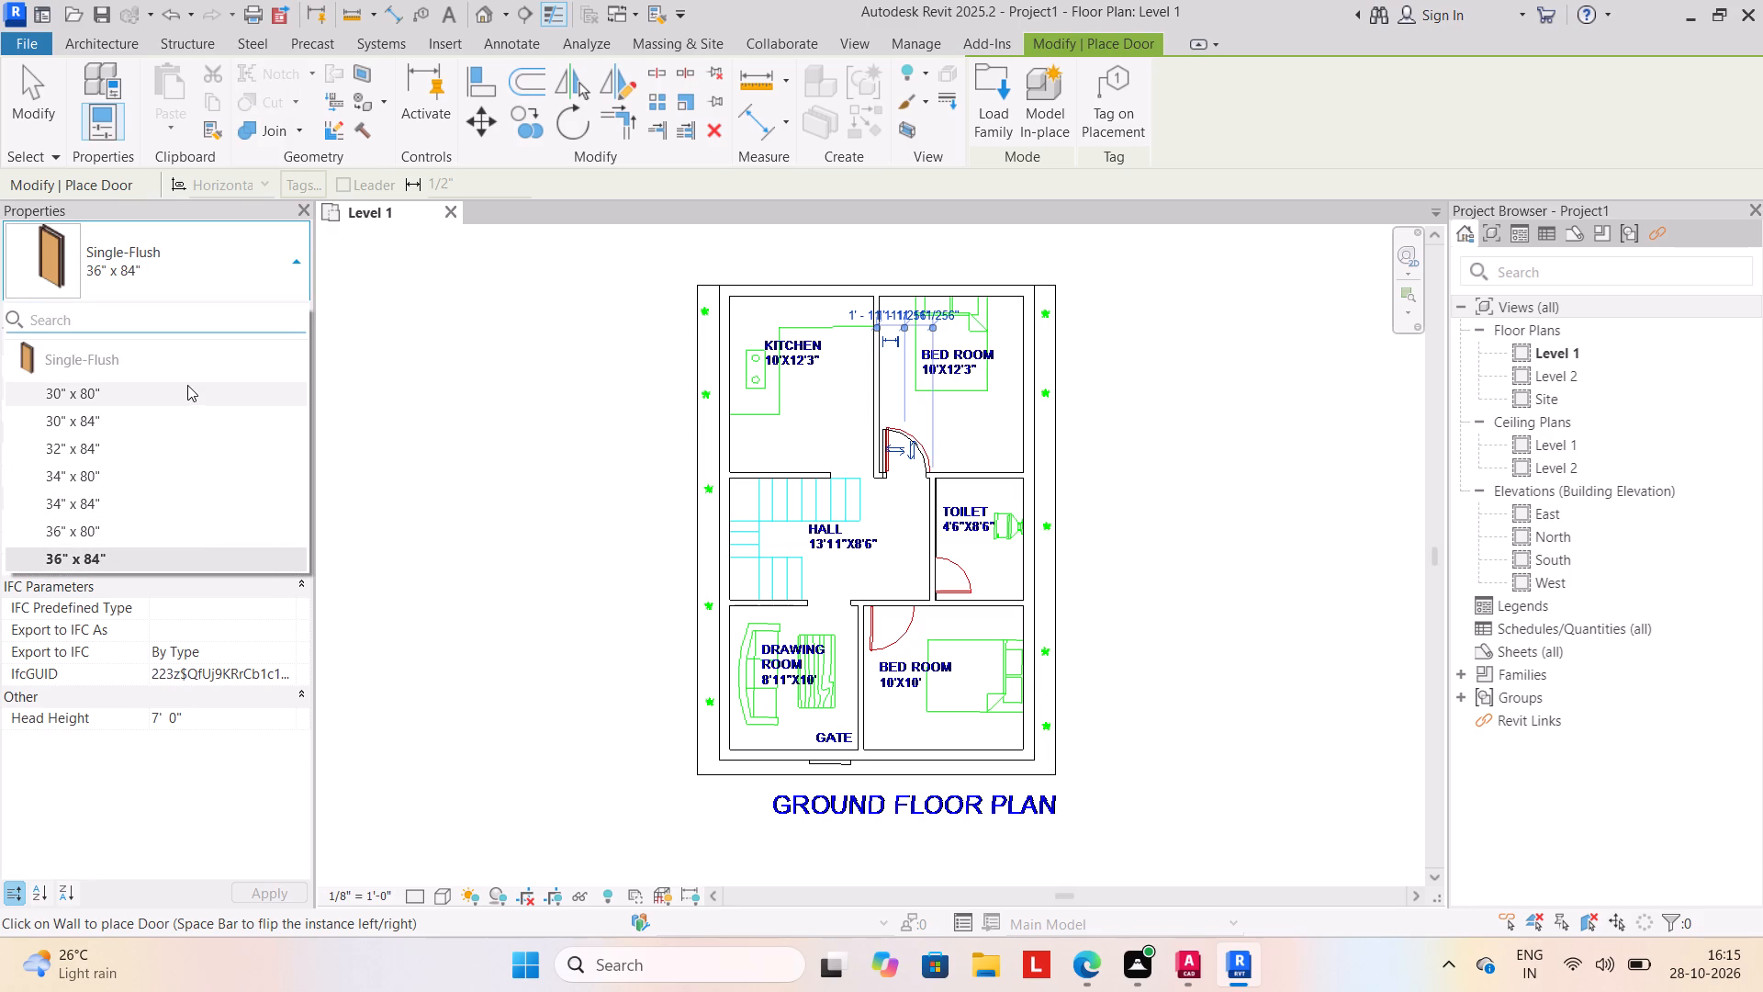
{"action": "left_click", "coordinate": [187, 385]}
{"action": "left_click", "coordinate": [942, 573]}
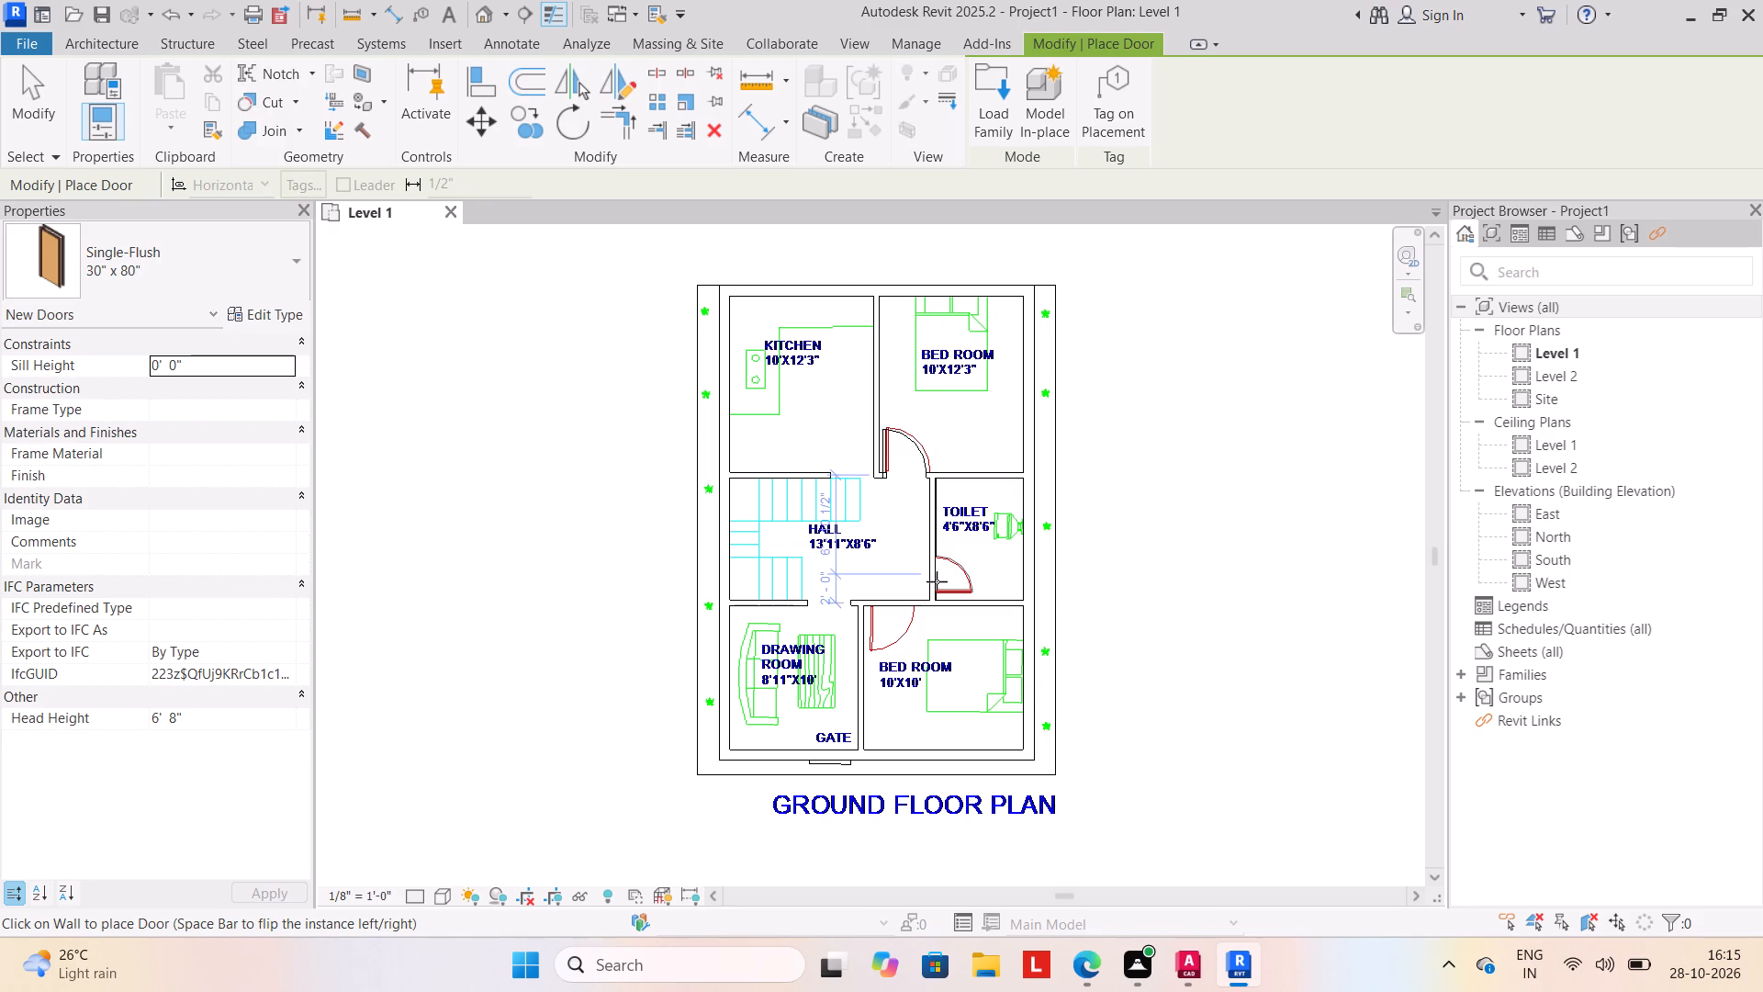
Place a Single-Flush 36" x 84" door in the lower bedroom's hall-side wall, over the plan's door symbol.
{"action": "left_click", "coordinate": [300, 259]}
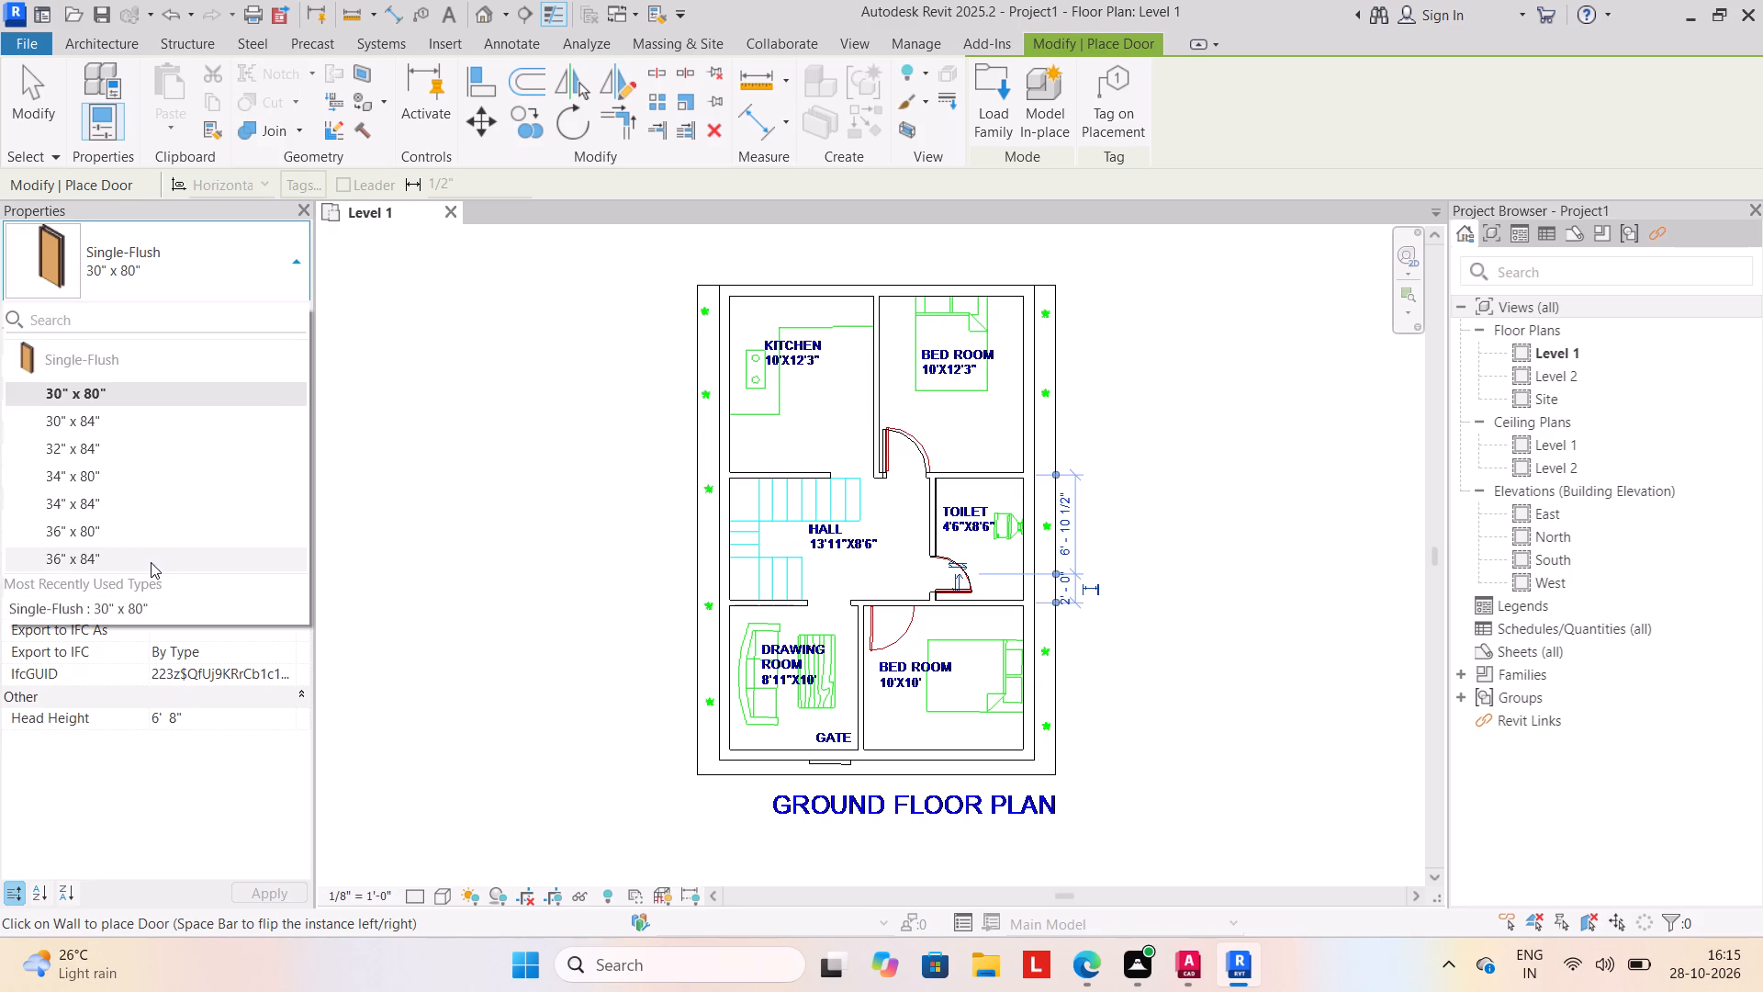
{"action": "left_click", "coordinate": [152, 561]}
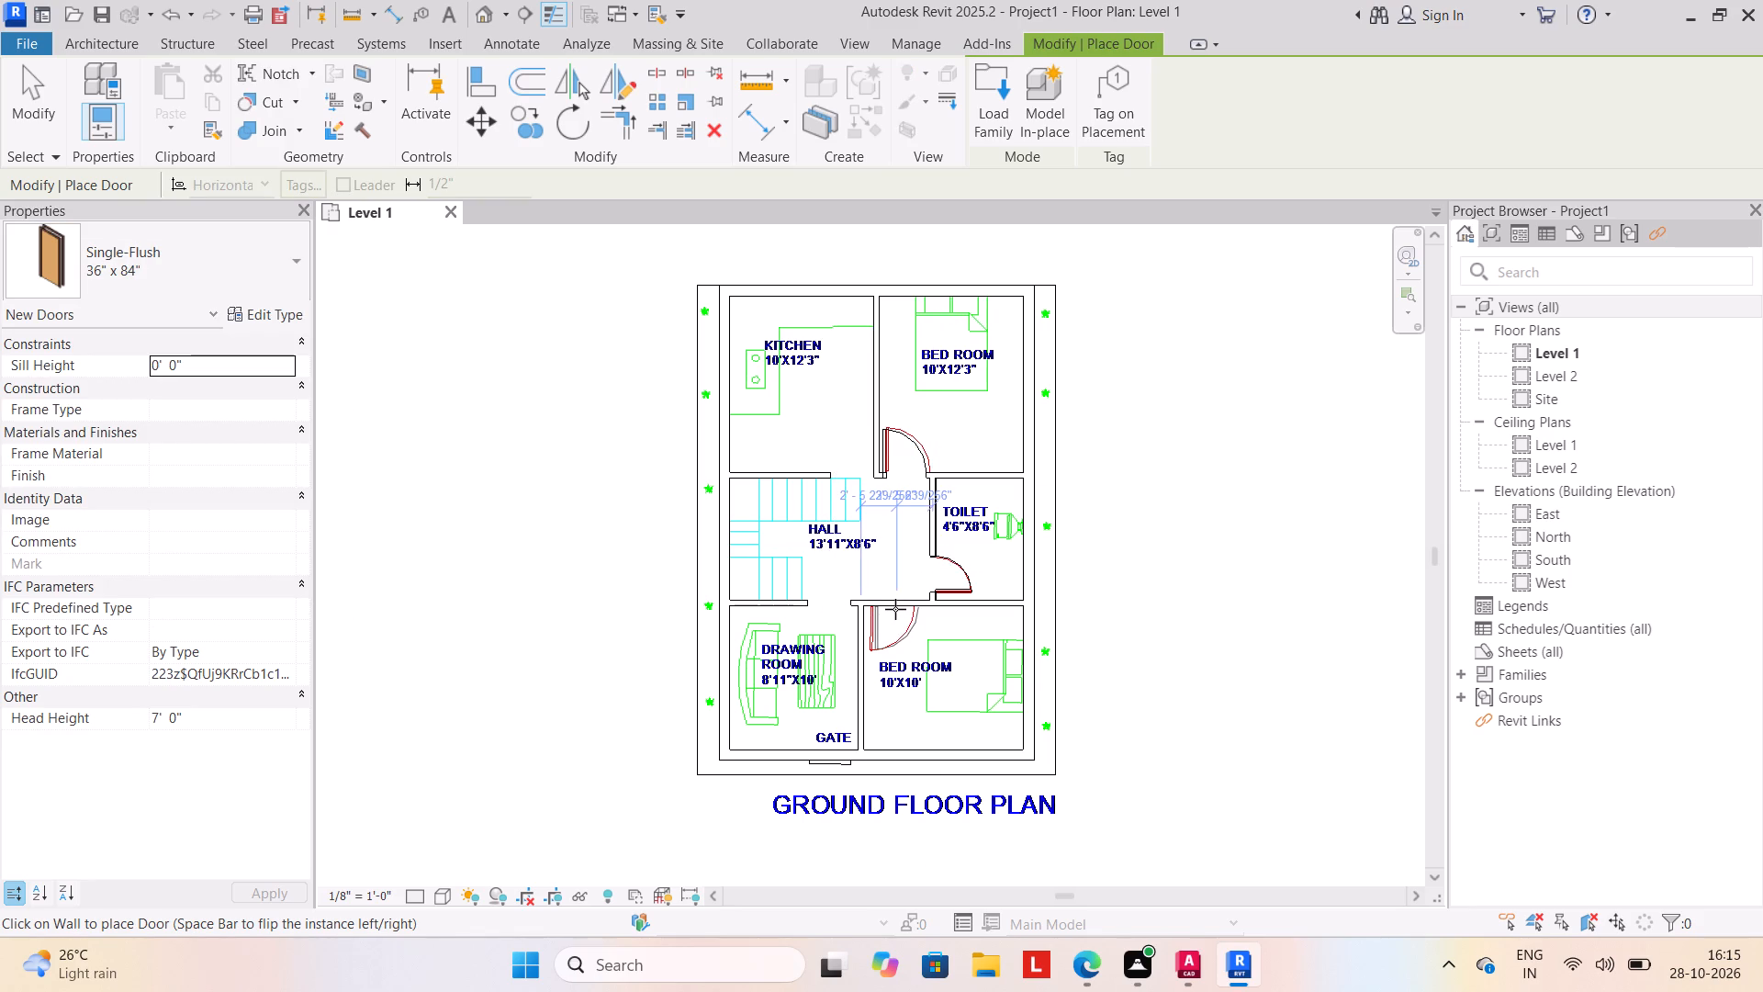
{"action": "left_click", "coordinate": [895, 609]}
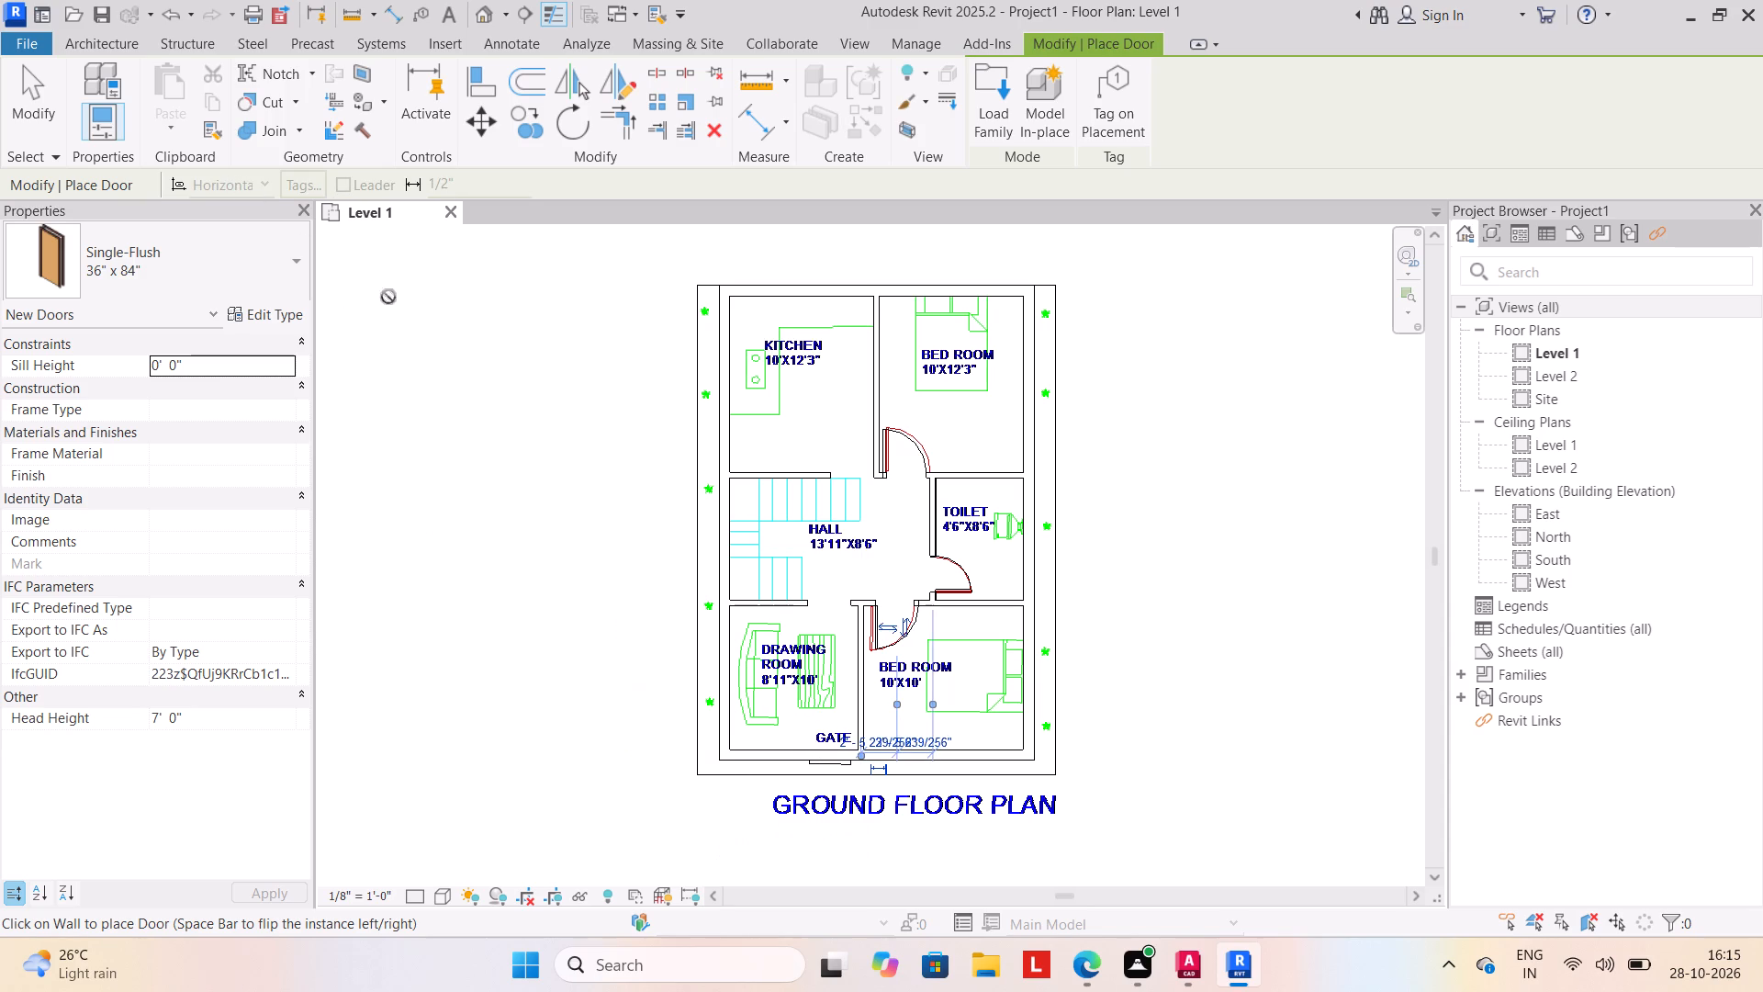
Place a Single-Flush 30" x 80" door at the gate in the drawing room's exterior wall, flipping its swing, and finish door placement.
{"action": "left_click", "coordinate": [296, 249]}
{"action": "left_click", "coordinate": [152, 392]}
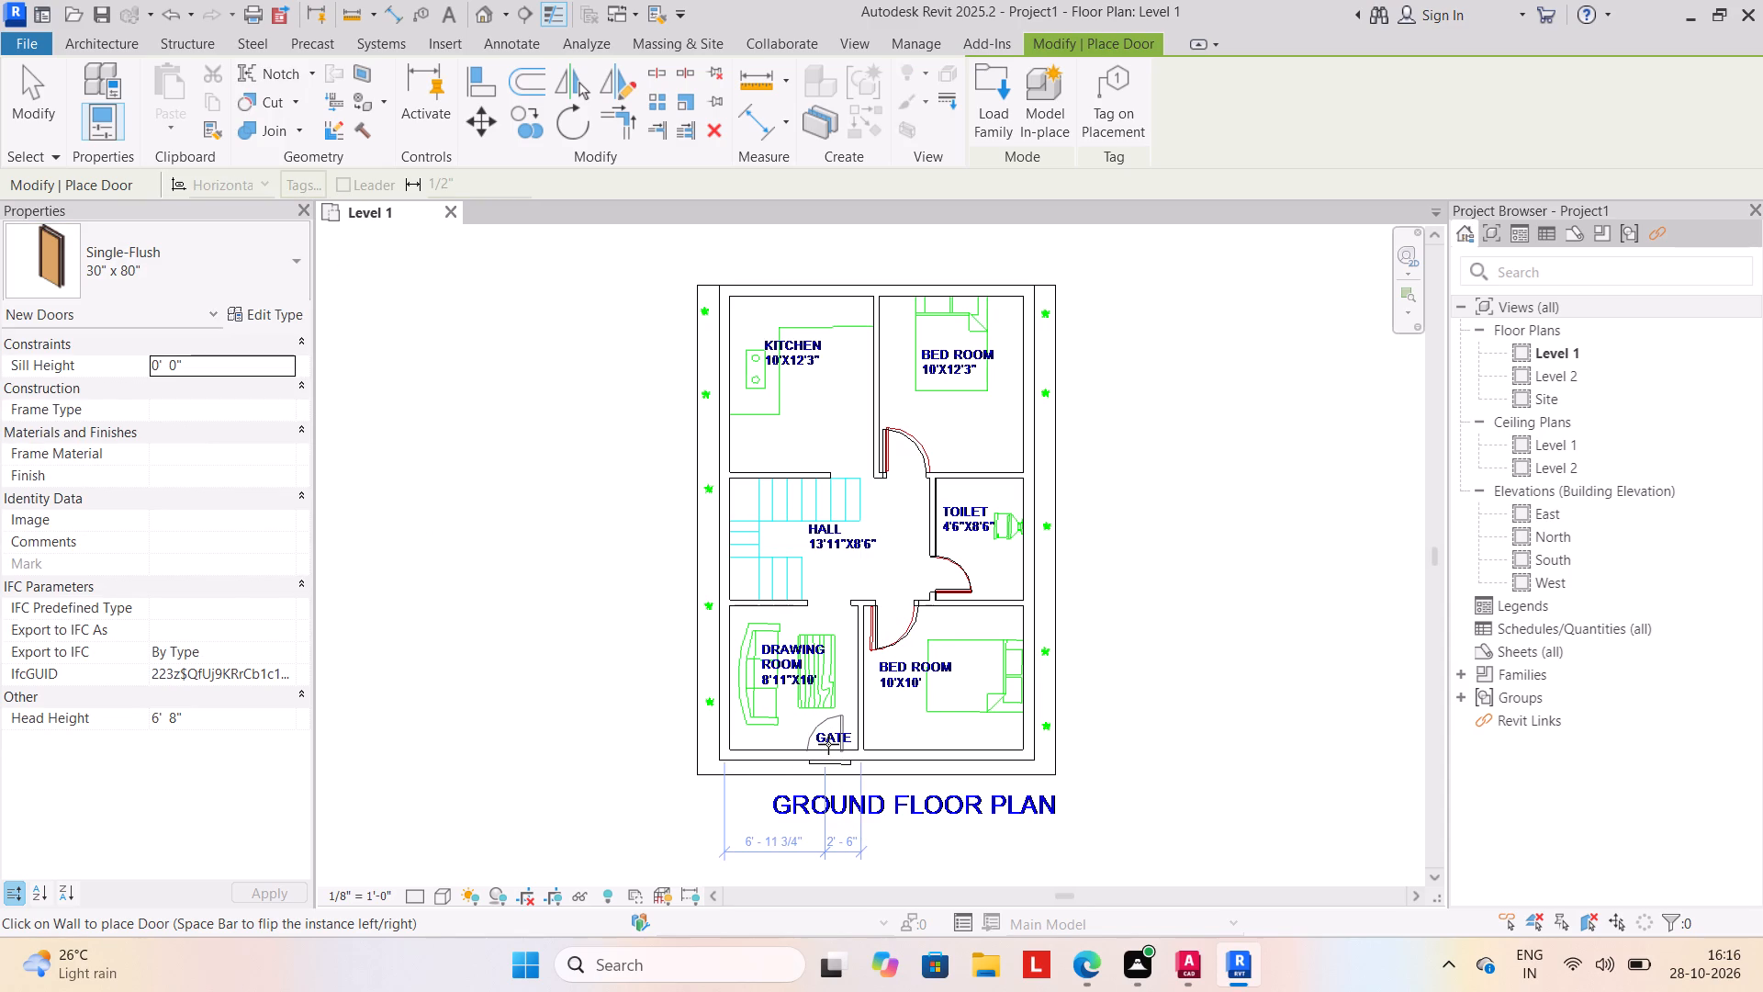
{"action": "key", "text": "space"}
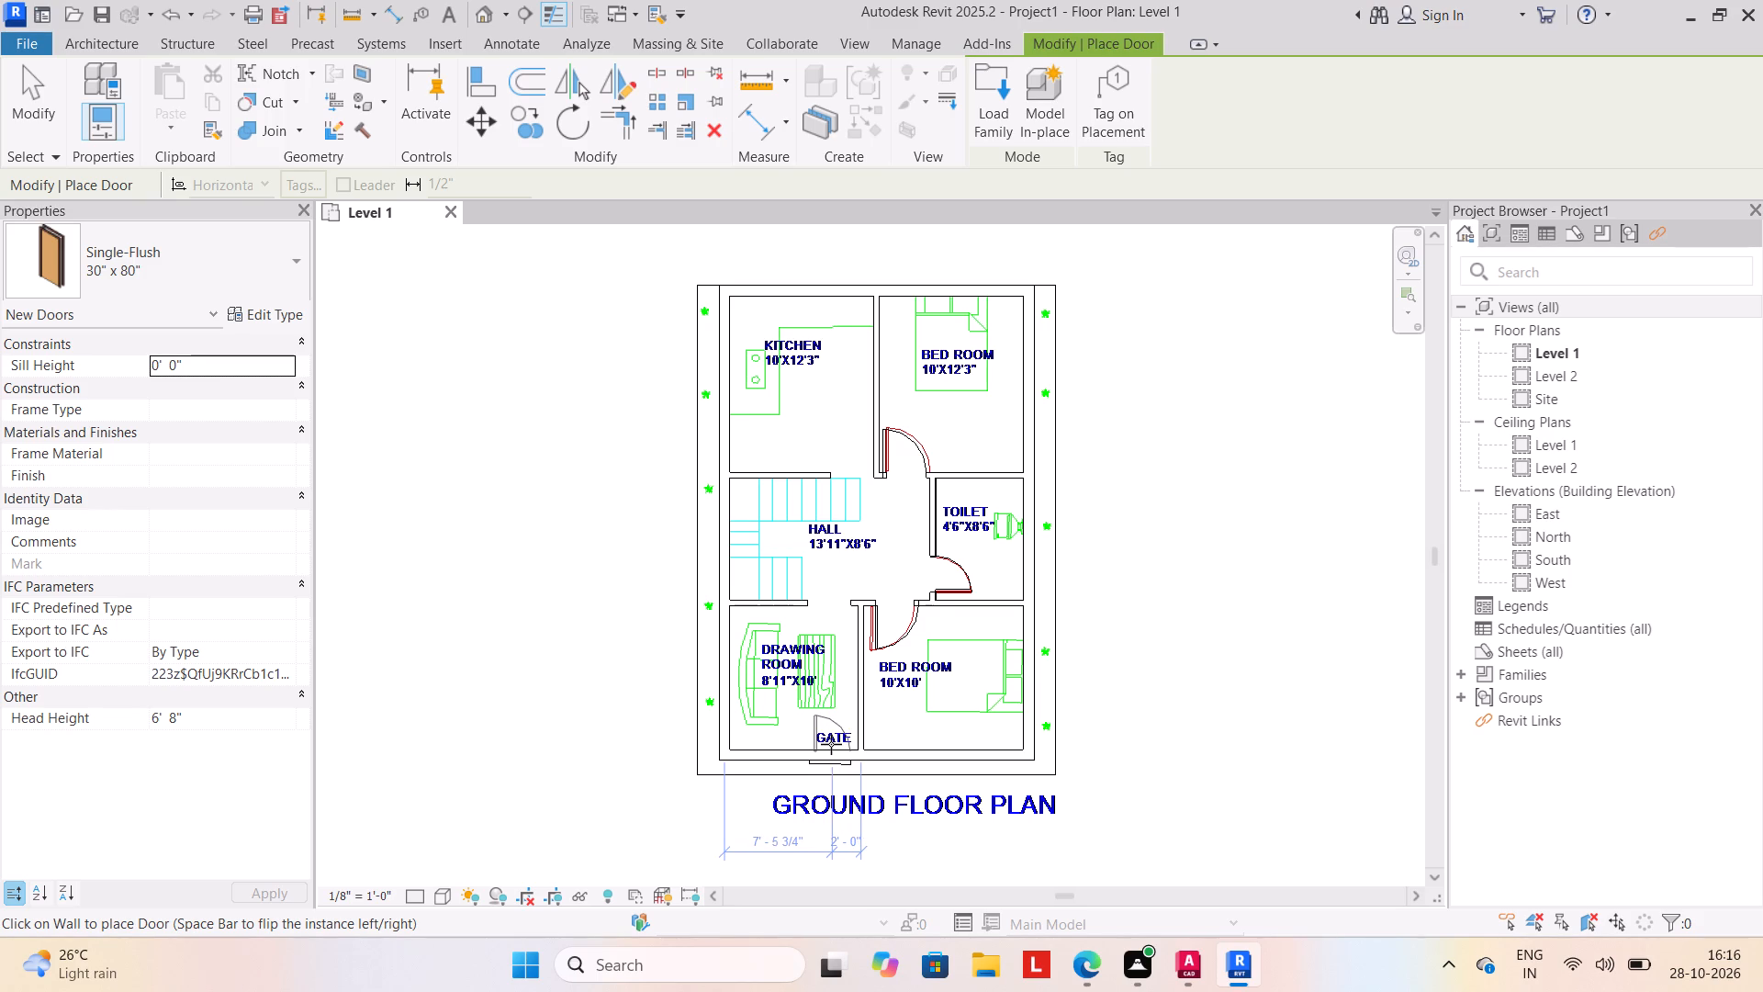
{"action": "left_click", "coordinate": [831, 744]}
{"action": "key", "text": "Escape"}
{"action": "key", "text": "Escape"}
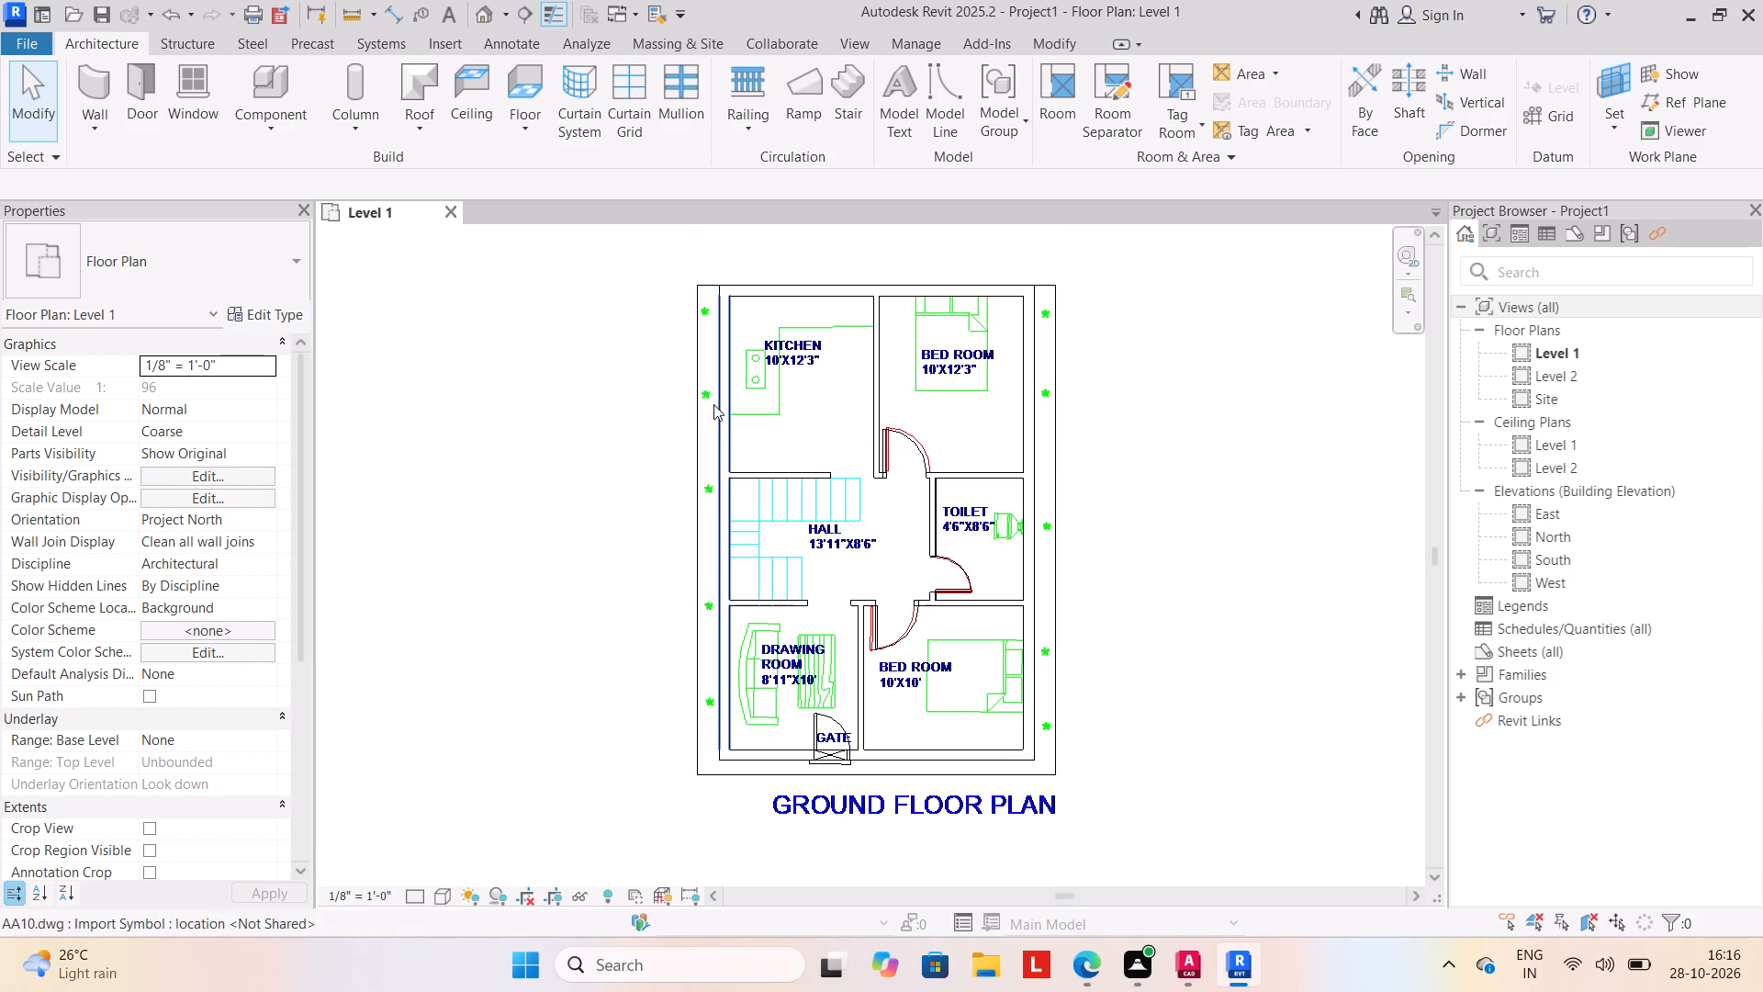
Place a Fixed 16" x 24" window in the toilet's exterior wall.
{"action": "middle_click_drag", "start_coordinate": [880, 591], "coordinate": [880, 541]}
{"action": "scroll", "coordinate": [871, 561], "scroll_direction": "down", "scroll_amount": 1}
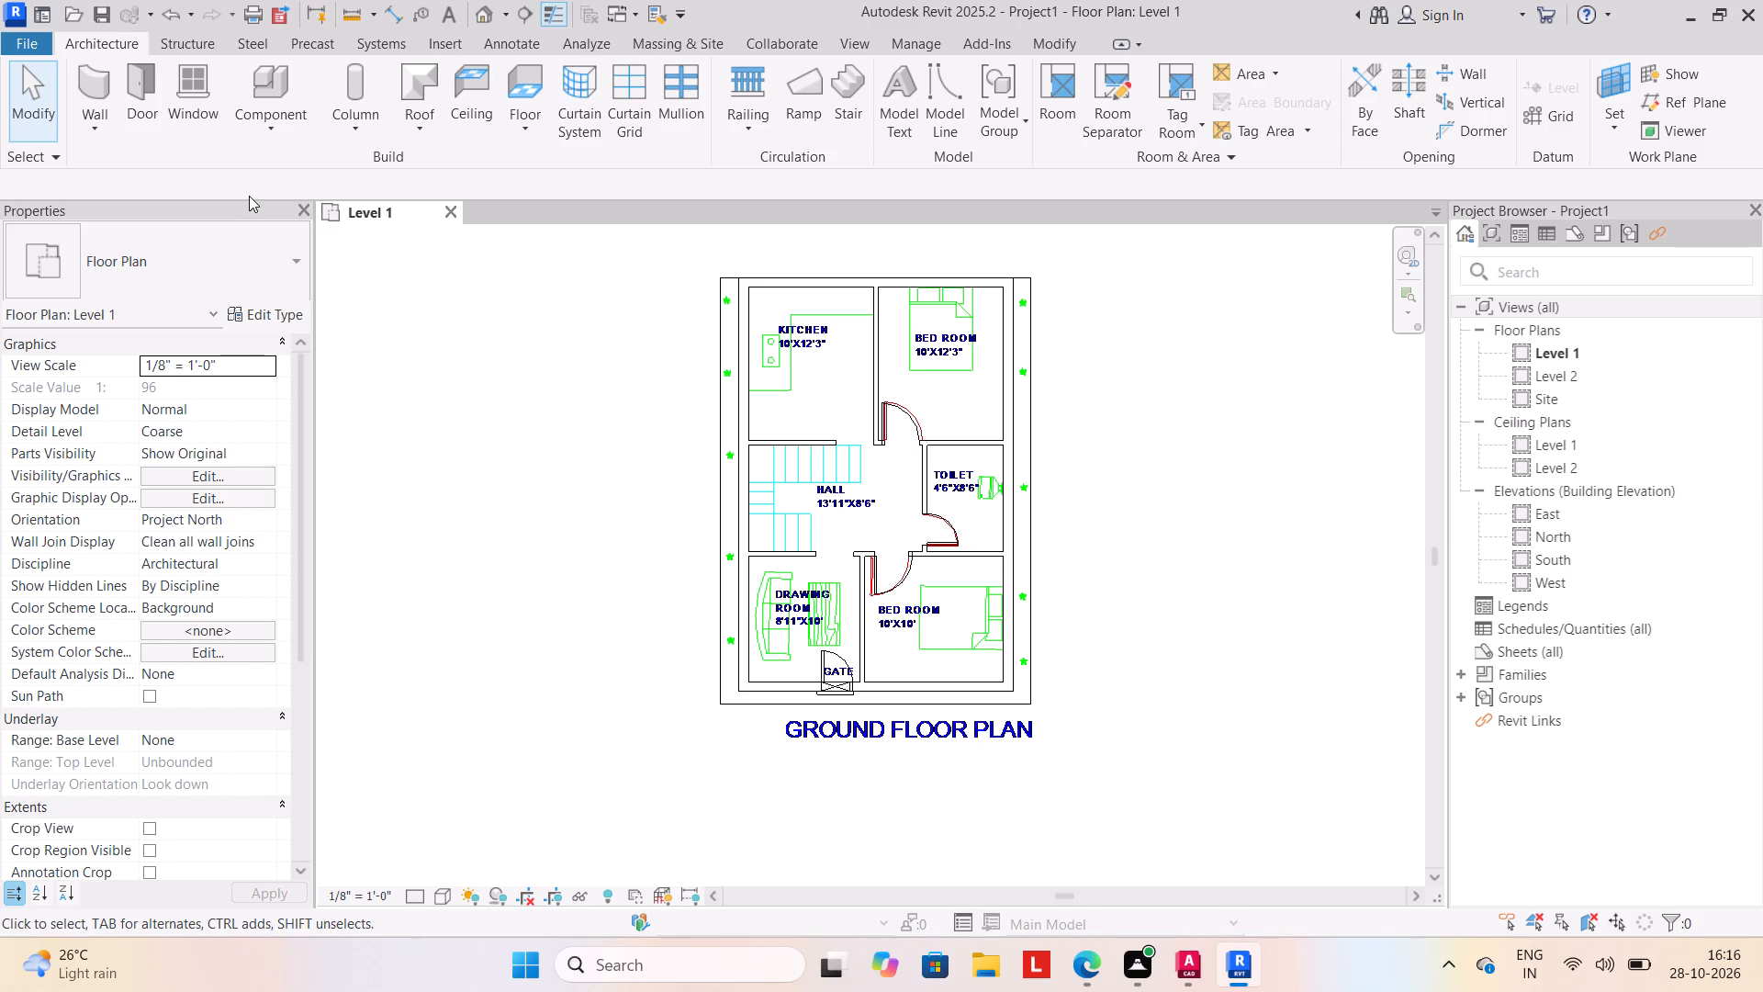
{"action": "middle_click_drag", "start_coordinate": [774, 423], "coordinate": [762, 424]}
{"action": "left_click", "coordinate": [196, 94]}
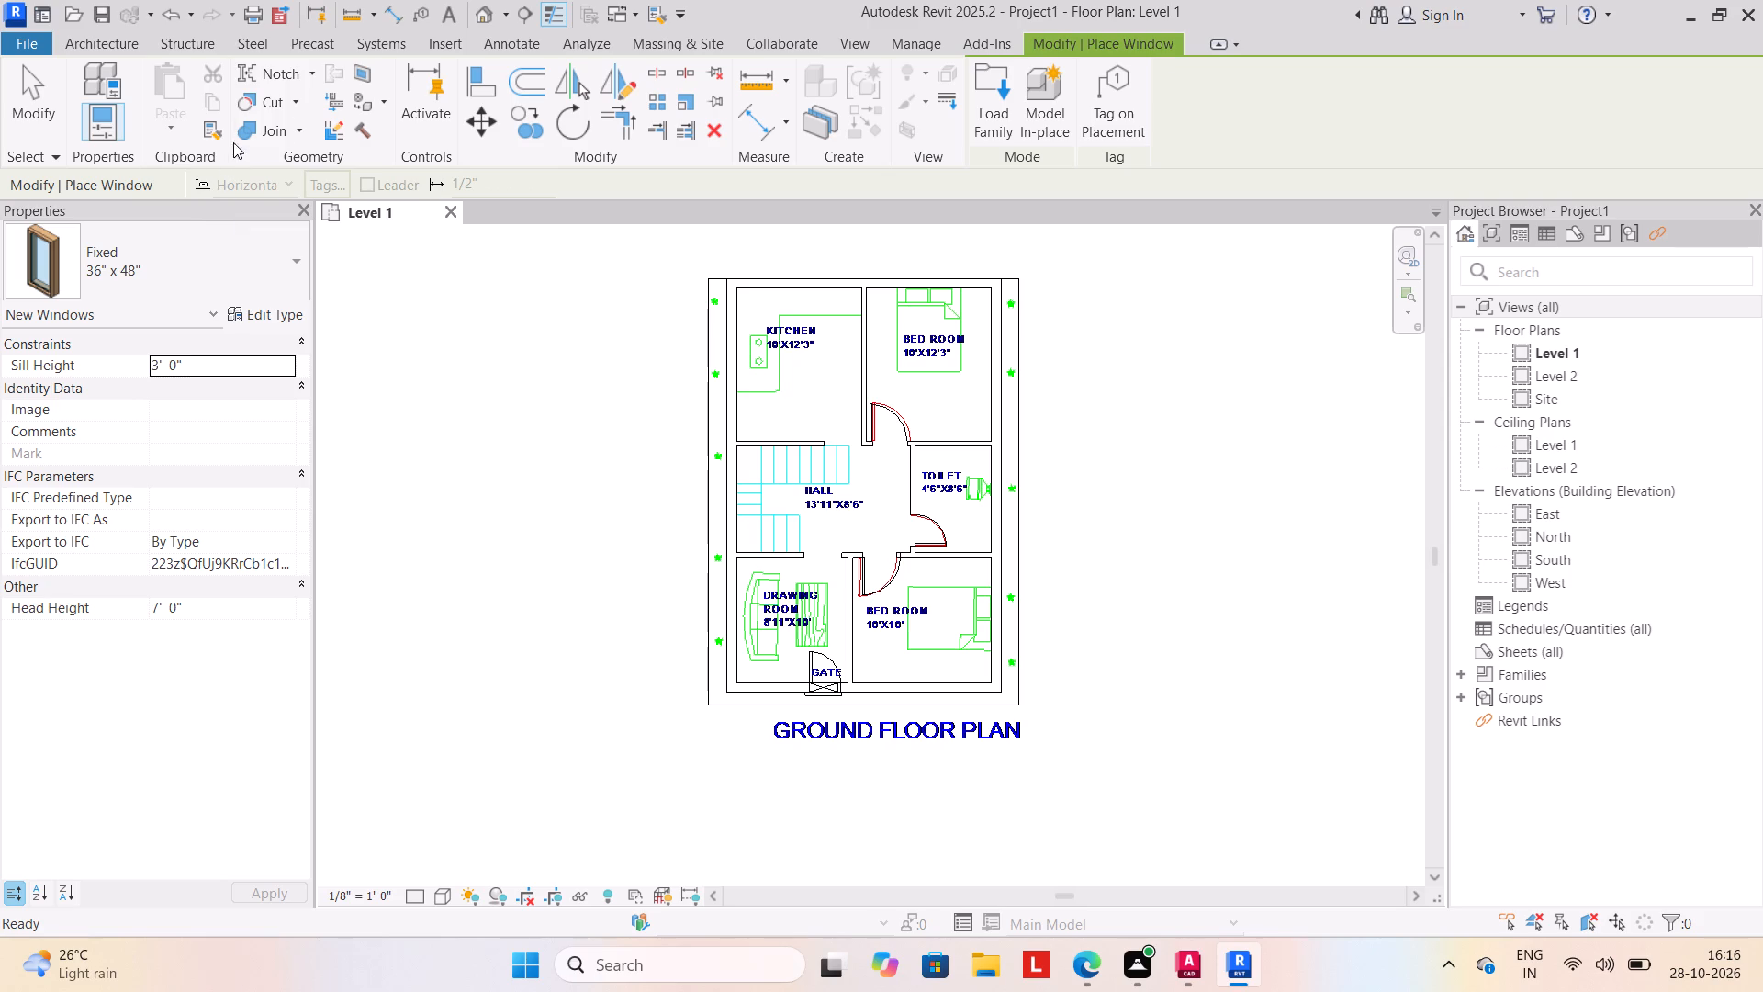
{"action": "left_click", "coordinate": [306, 261]}
{"action": "left_click", "coordinate": [132, 364]}
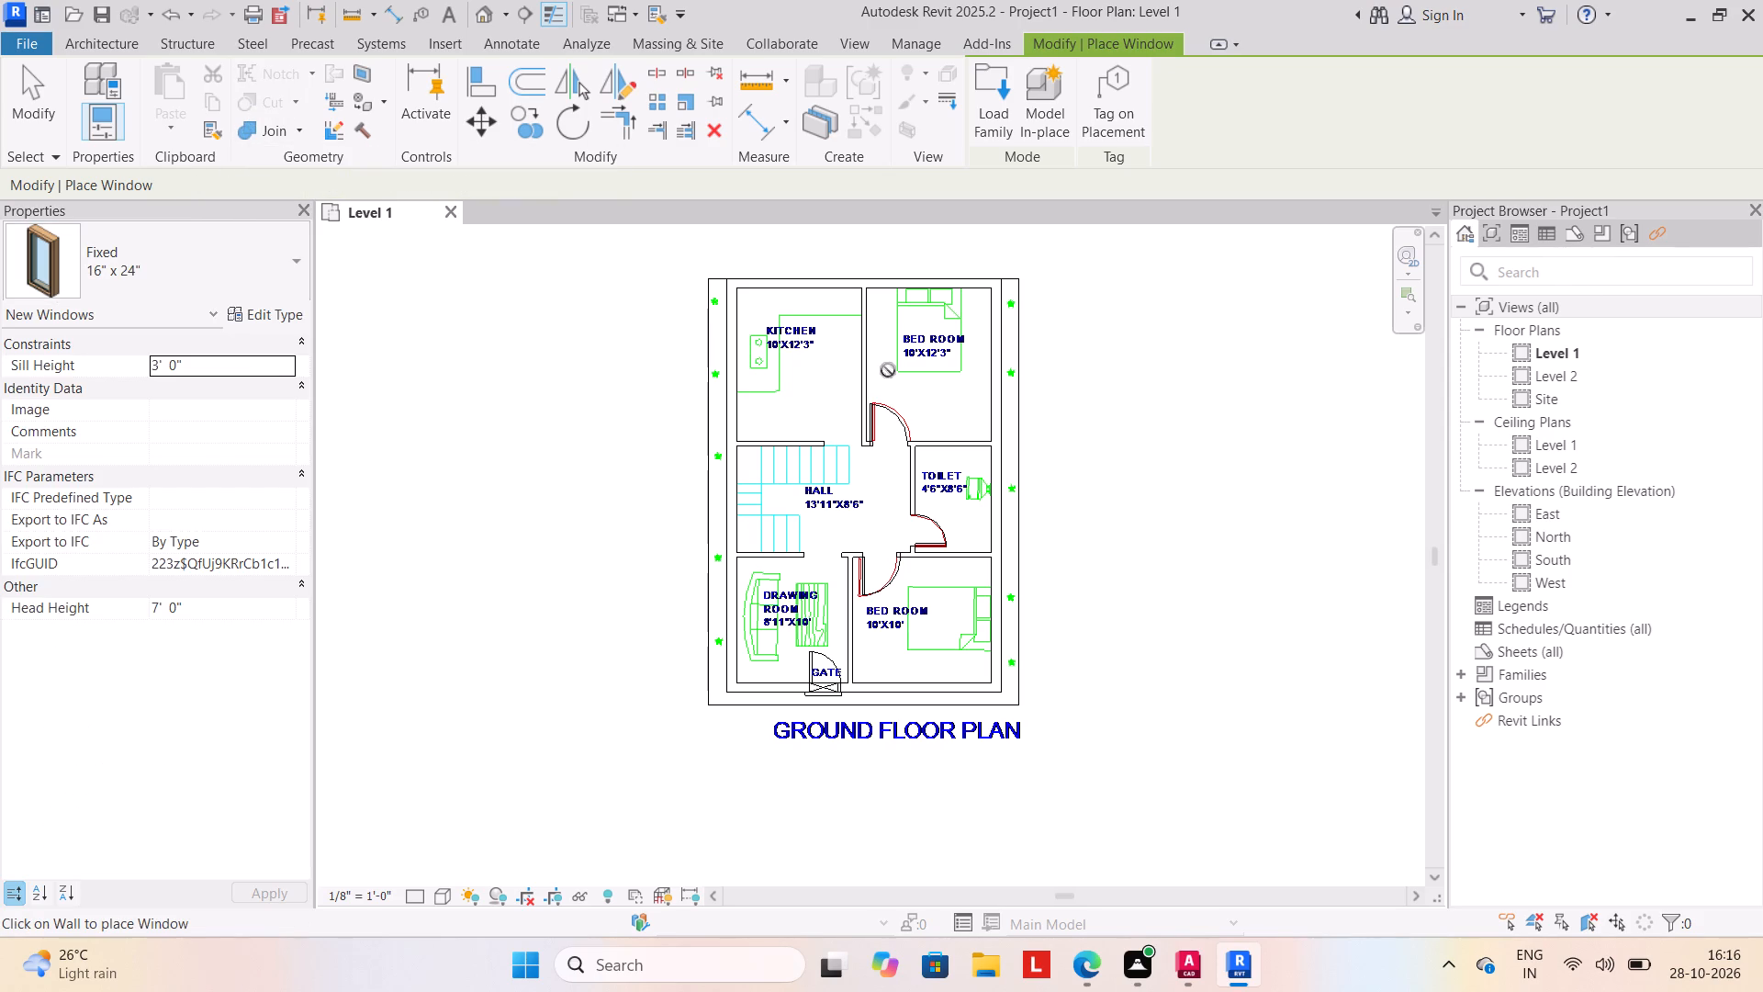
{"action": "left_click", "coordinate": [1005, 486]}
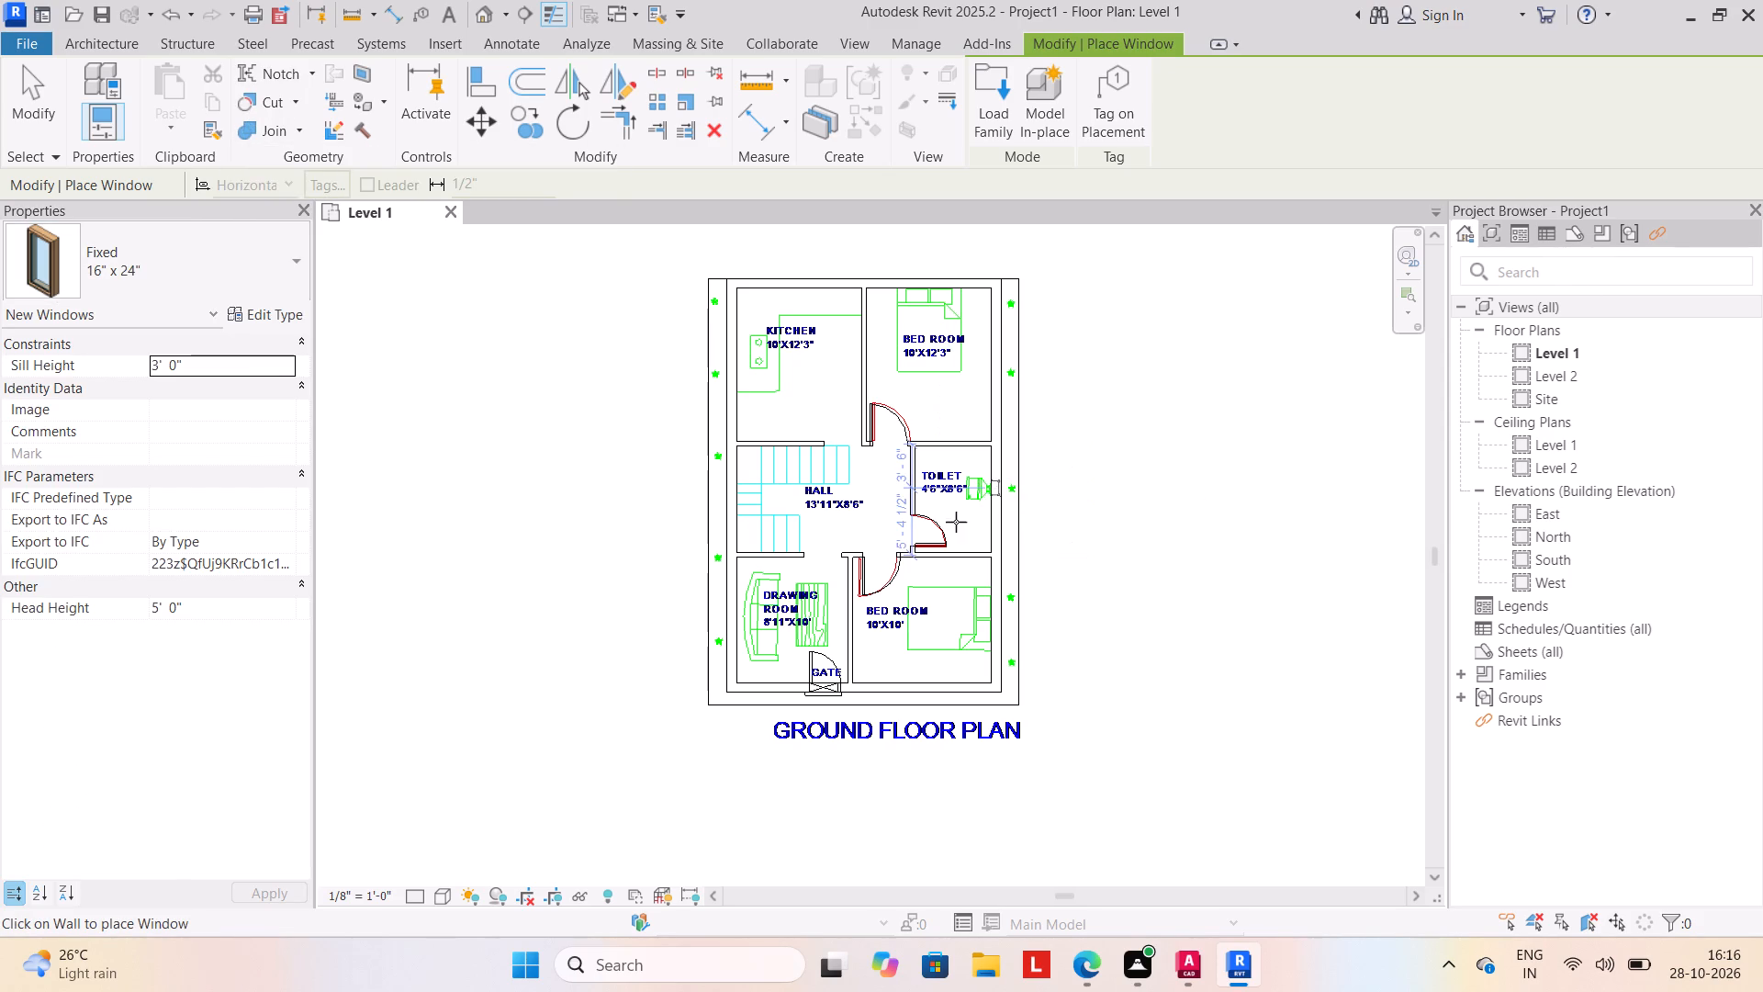
Place one Window-Casement-Double 34" x 36" in the exterior wall of the kitchen, each bedroom, drawing room and hall, and finish window placement.
{"action": "left_click", "coordinate": [293, 270]}
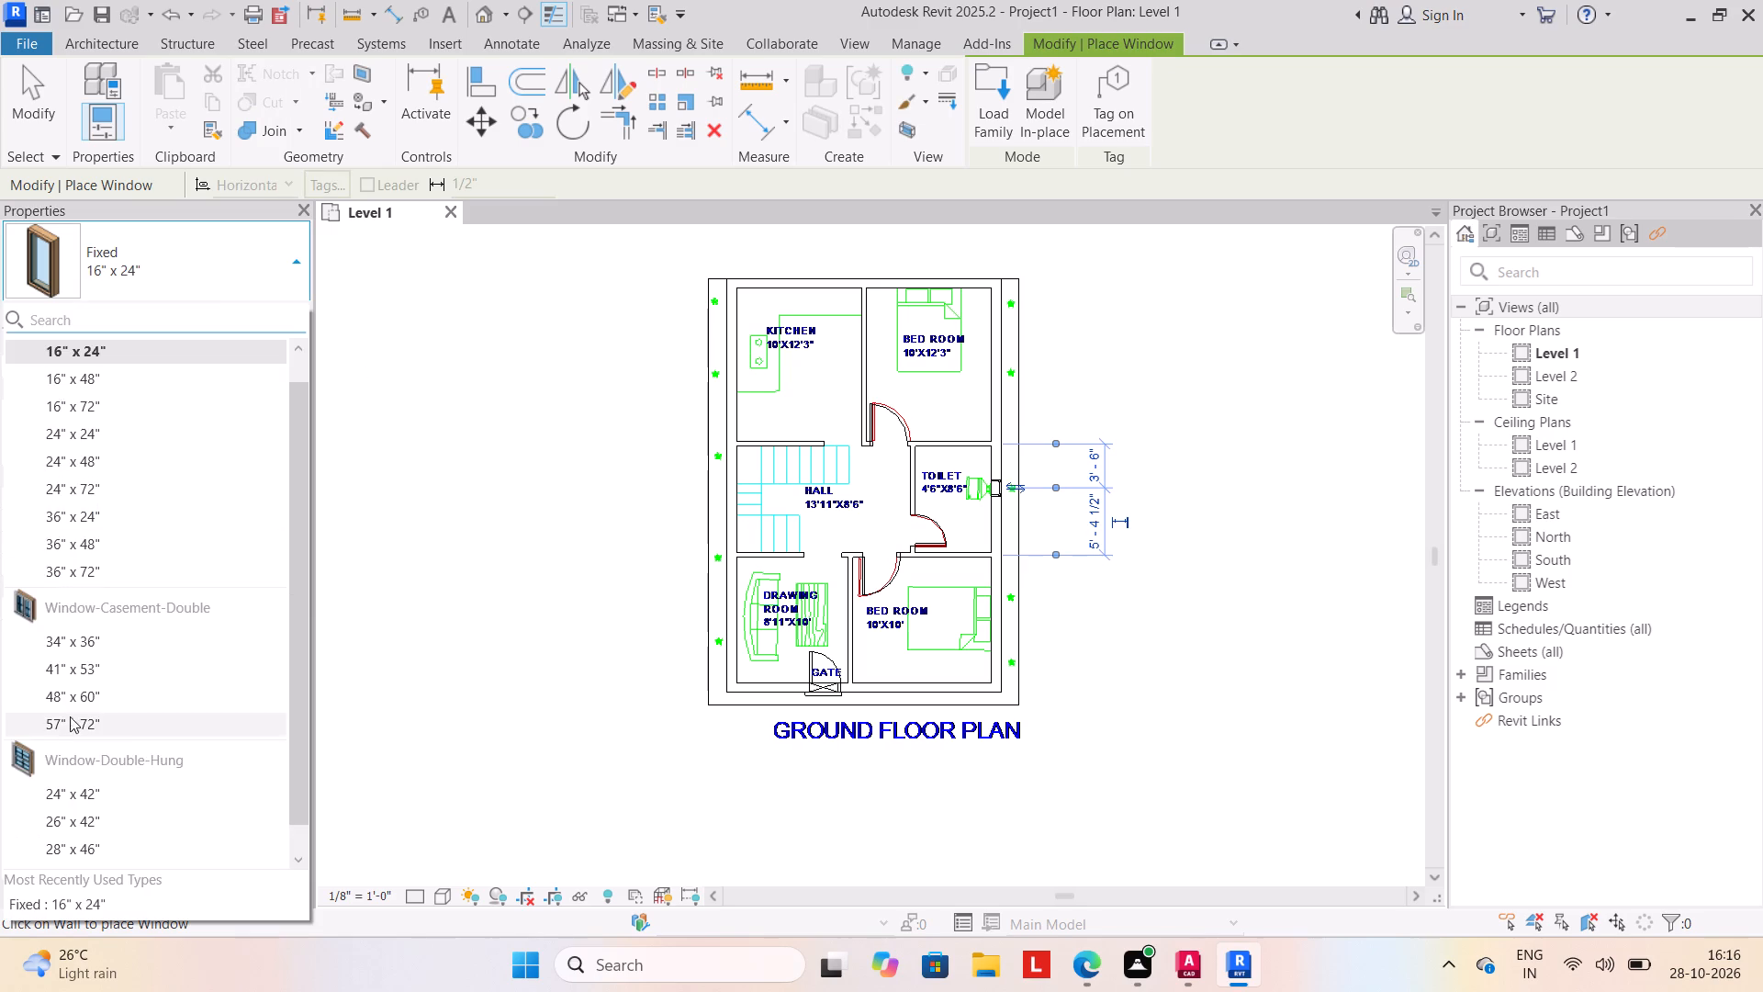
{"action": "left_click_drag", "start_coordinate": [91, 641], "coordinate": [120, 626]}
{"action": "left_click", "coordinate": [113, 639]}
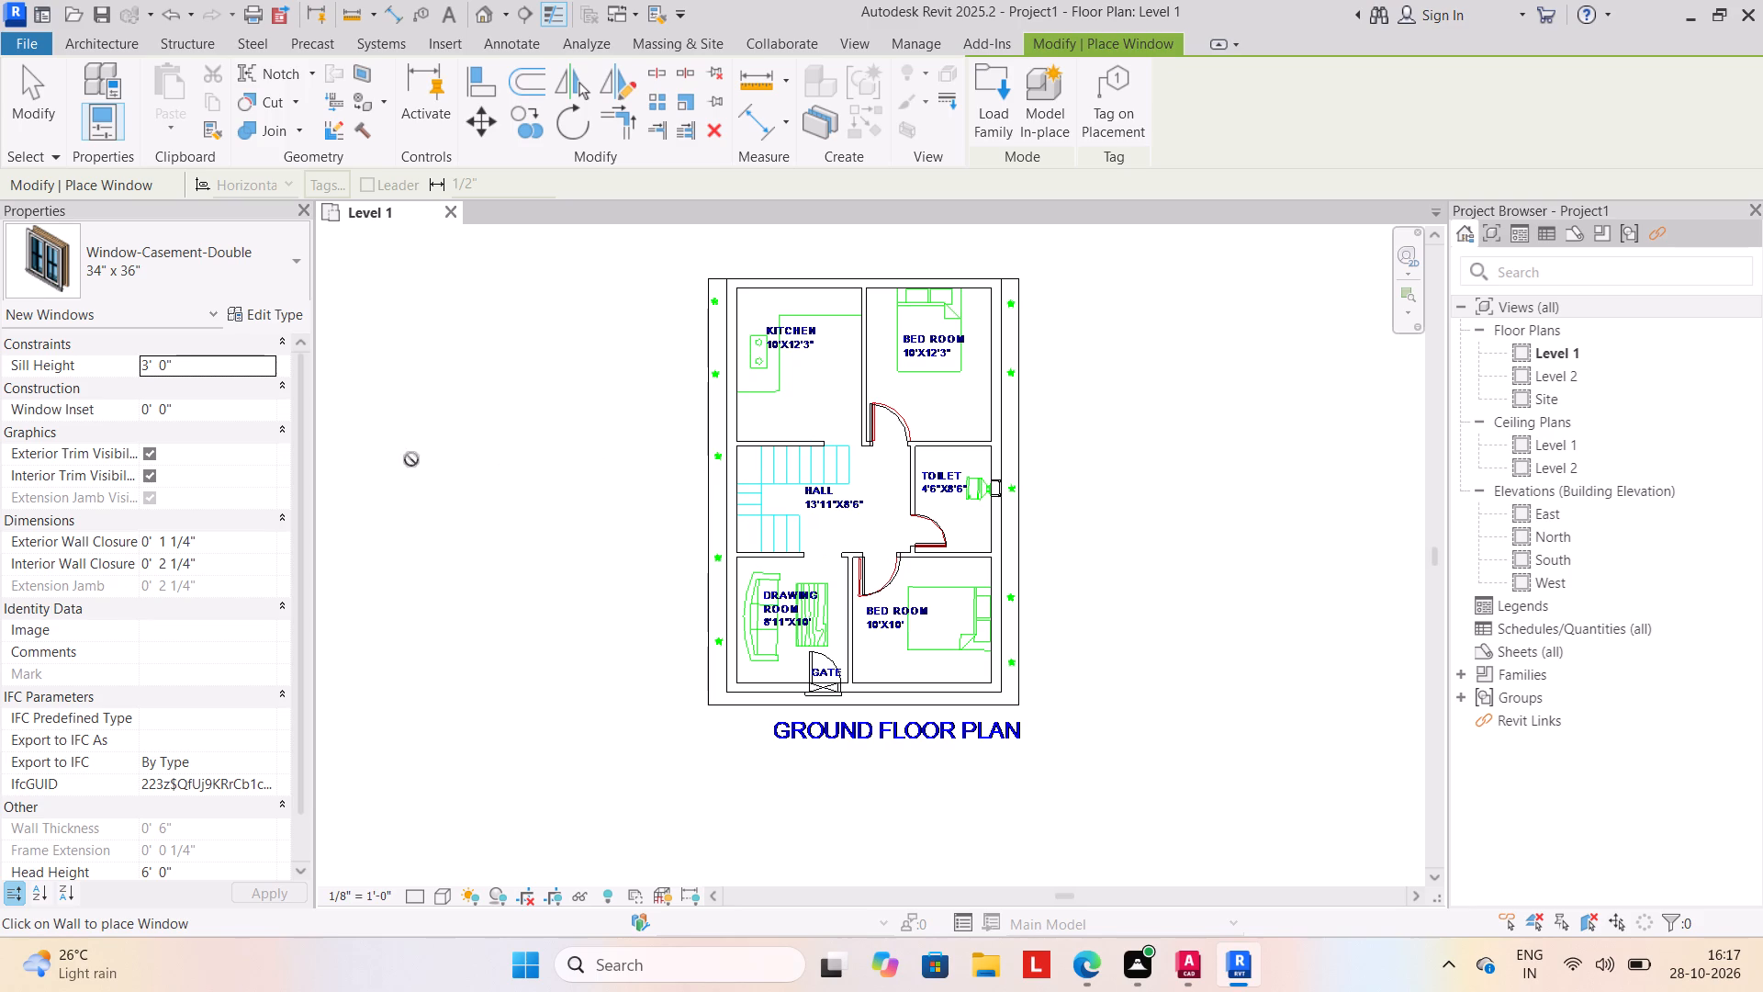
{"action": "left_click", "coordinate": [269, 363]}
{"action": "middle_click_drag", "start_coordinate": [827, 620], "coordinate": [777, 616]}
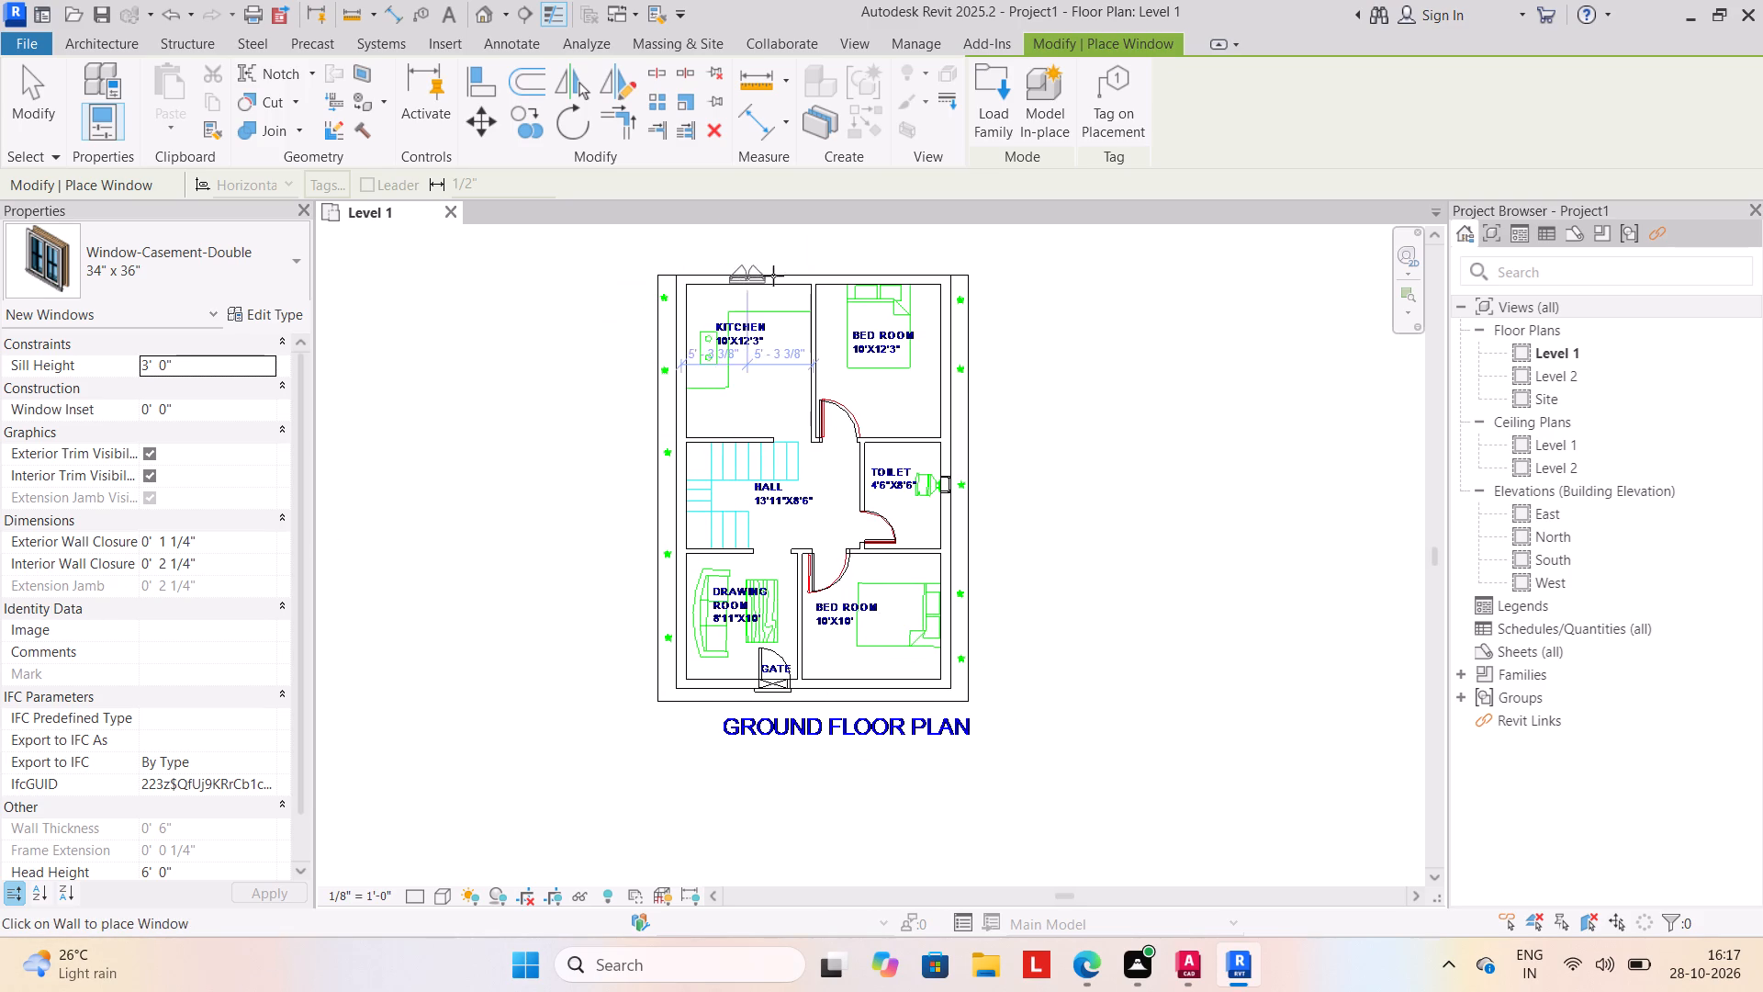
{"action": "left_click", "coordinate": [740, 277]}
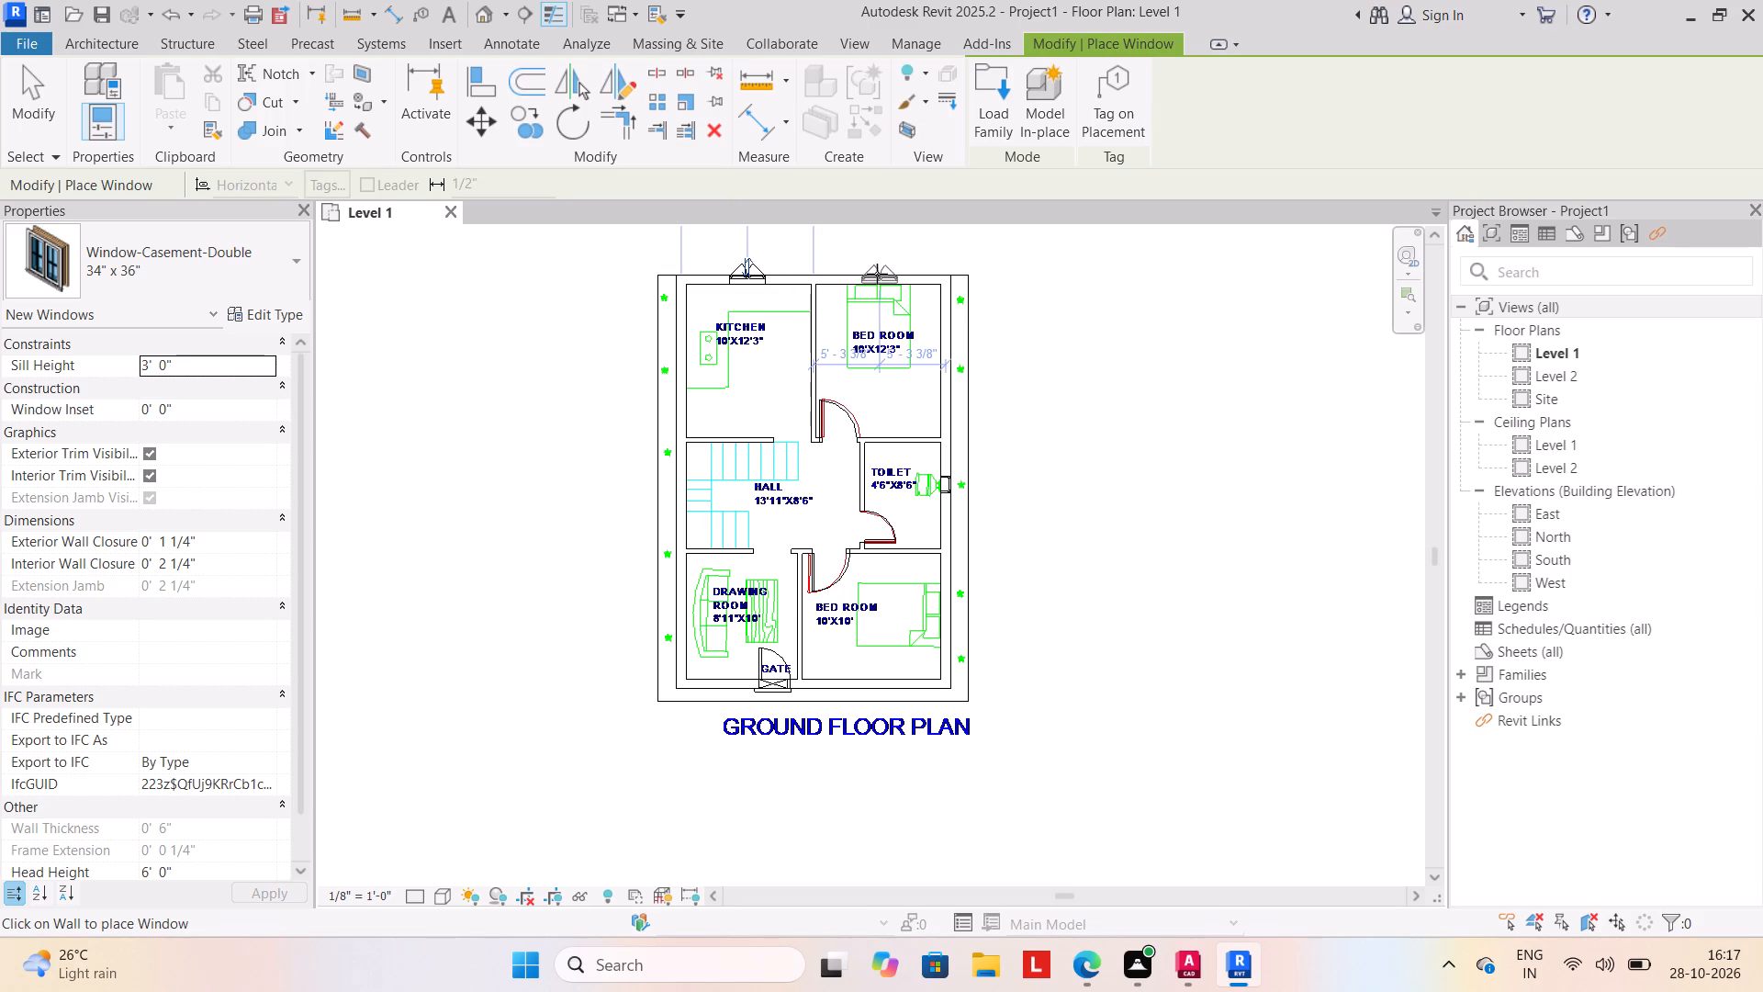
{"action": "left_click", "coordinate": [877, 274]}
{"action": "left_click", "coordinate": [949, 620]}
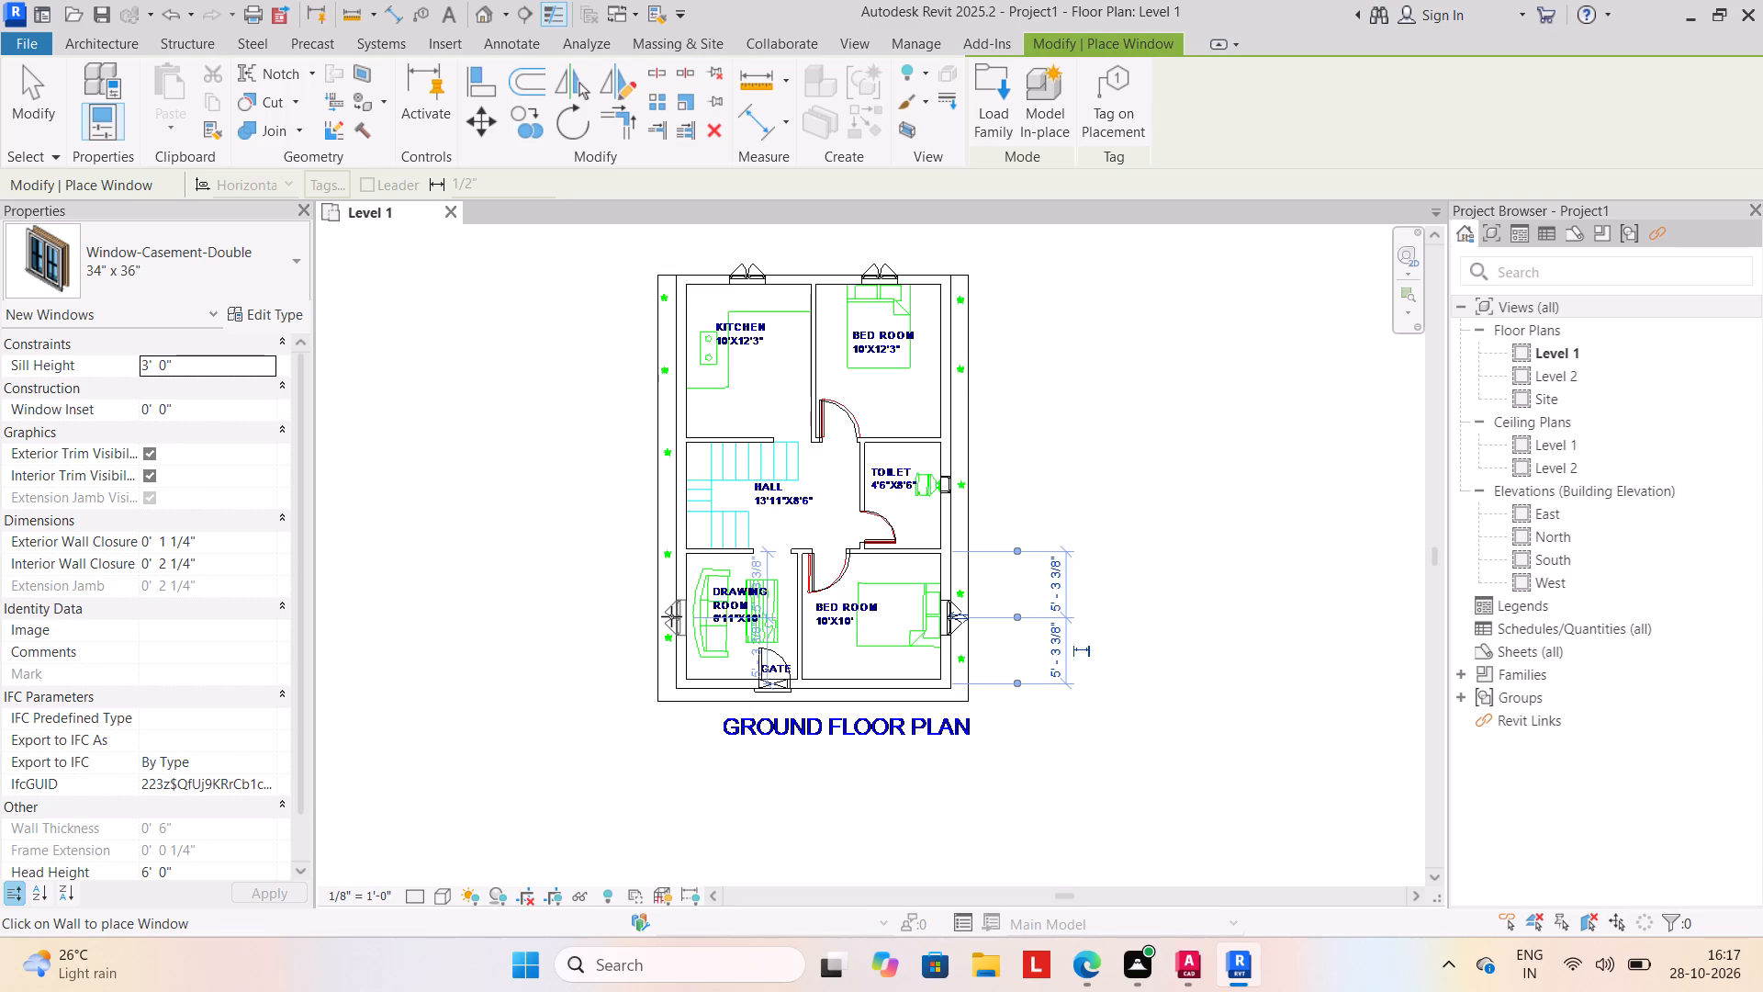
{"action": "left_click", "coordinate": [671, 616]}
{"action": "left_click", "coordinate": [679, 491]}
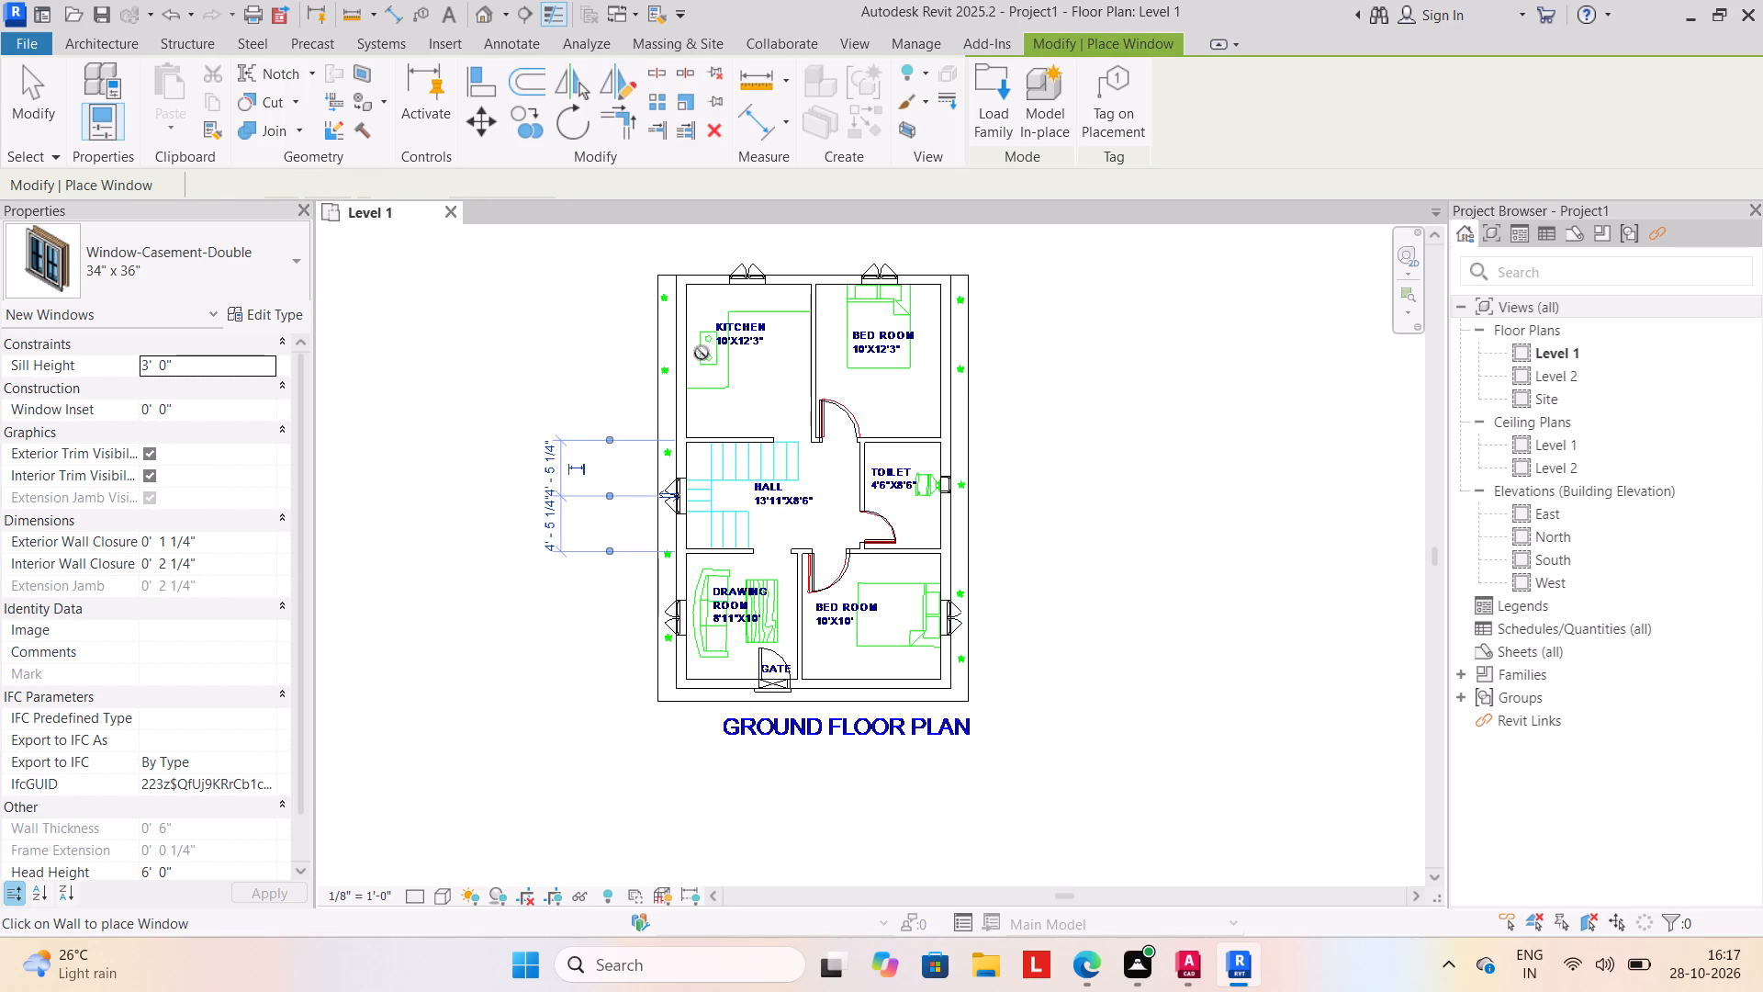
{"action": "key", "text": "Escape"}
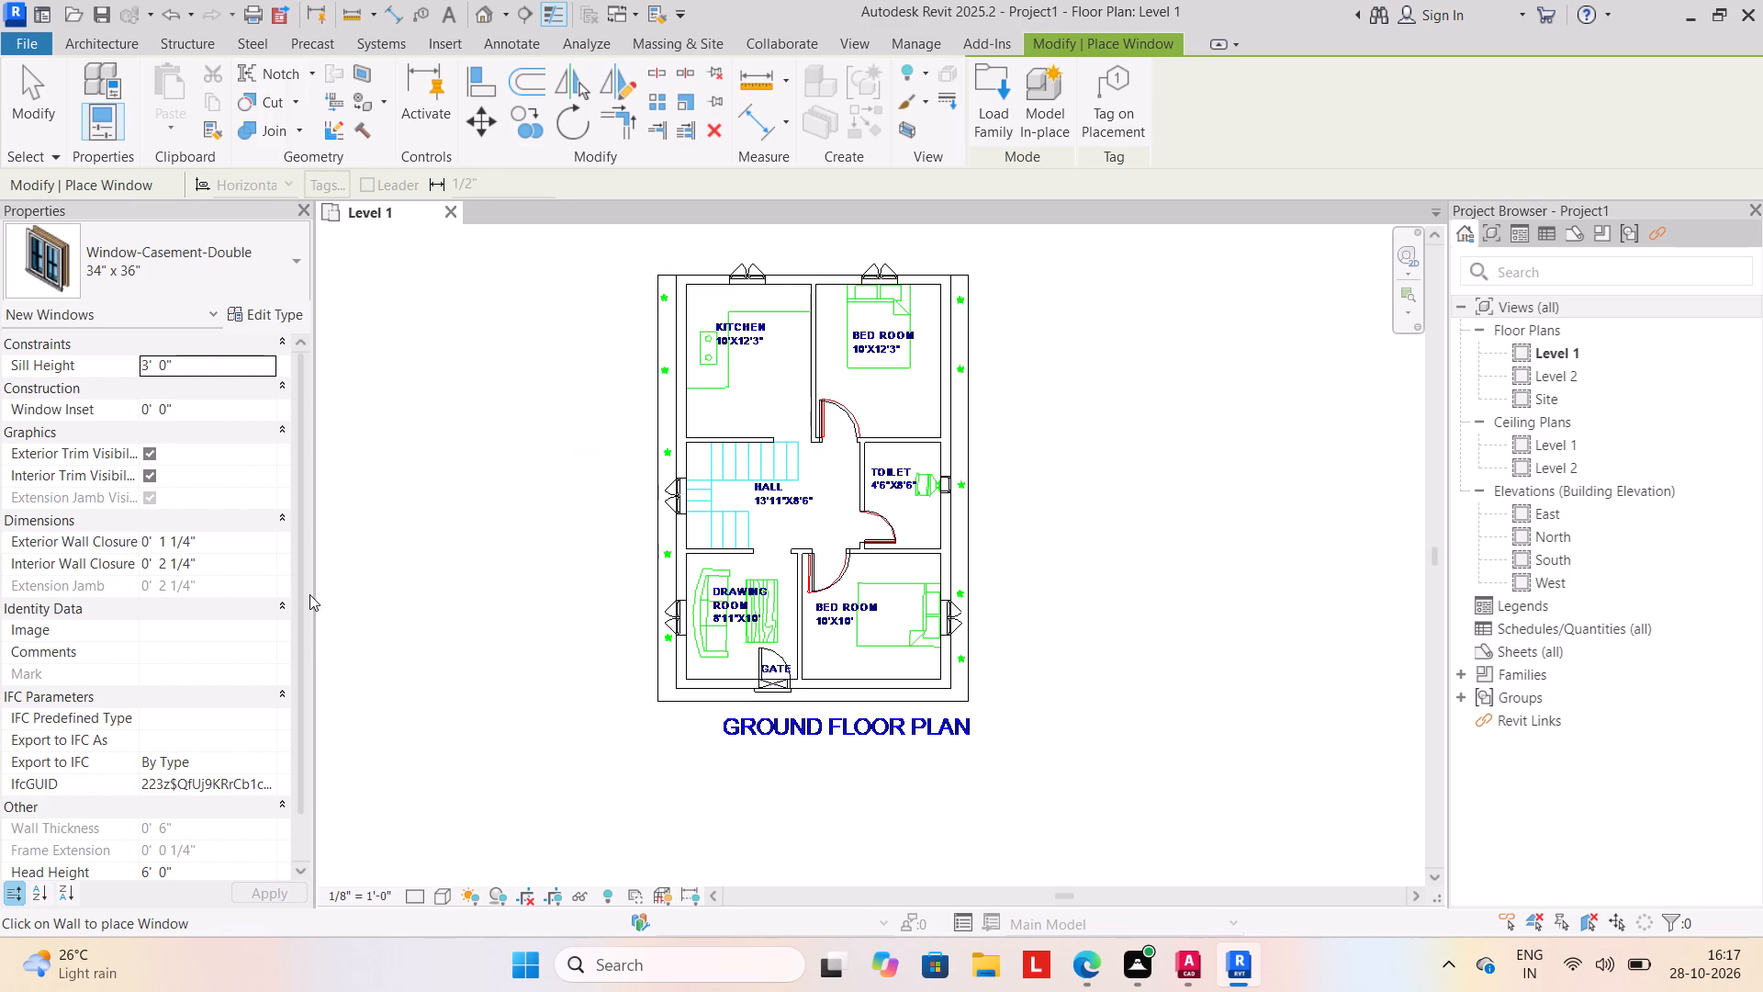
{"action": "key", "text": "Escape"}
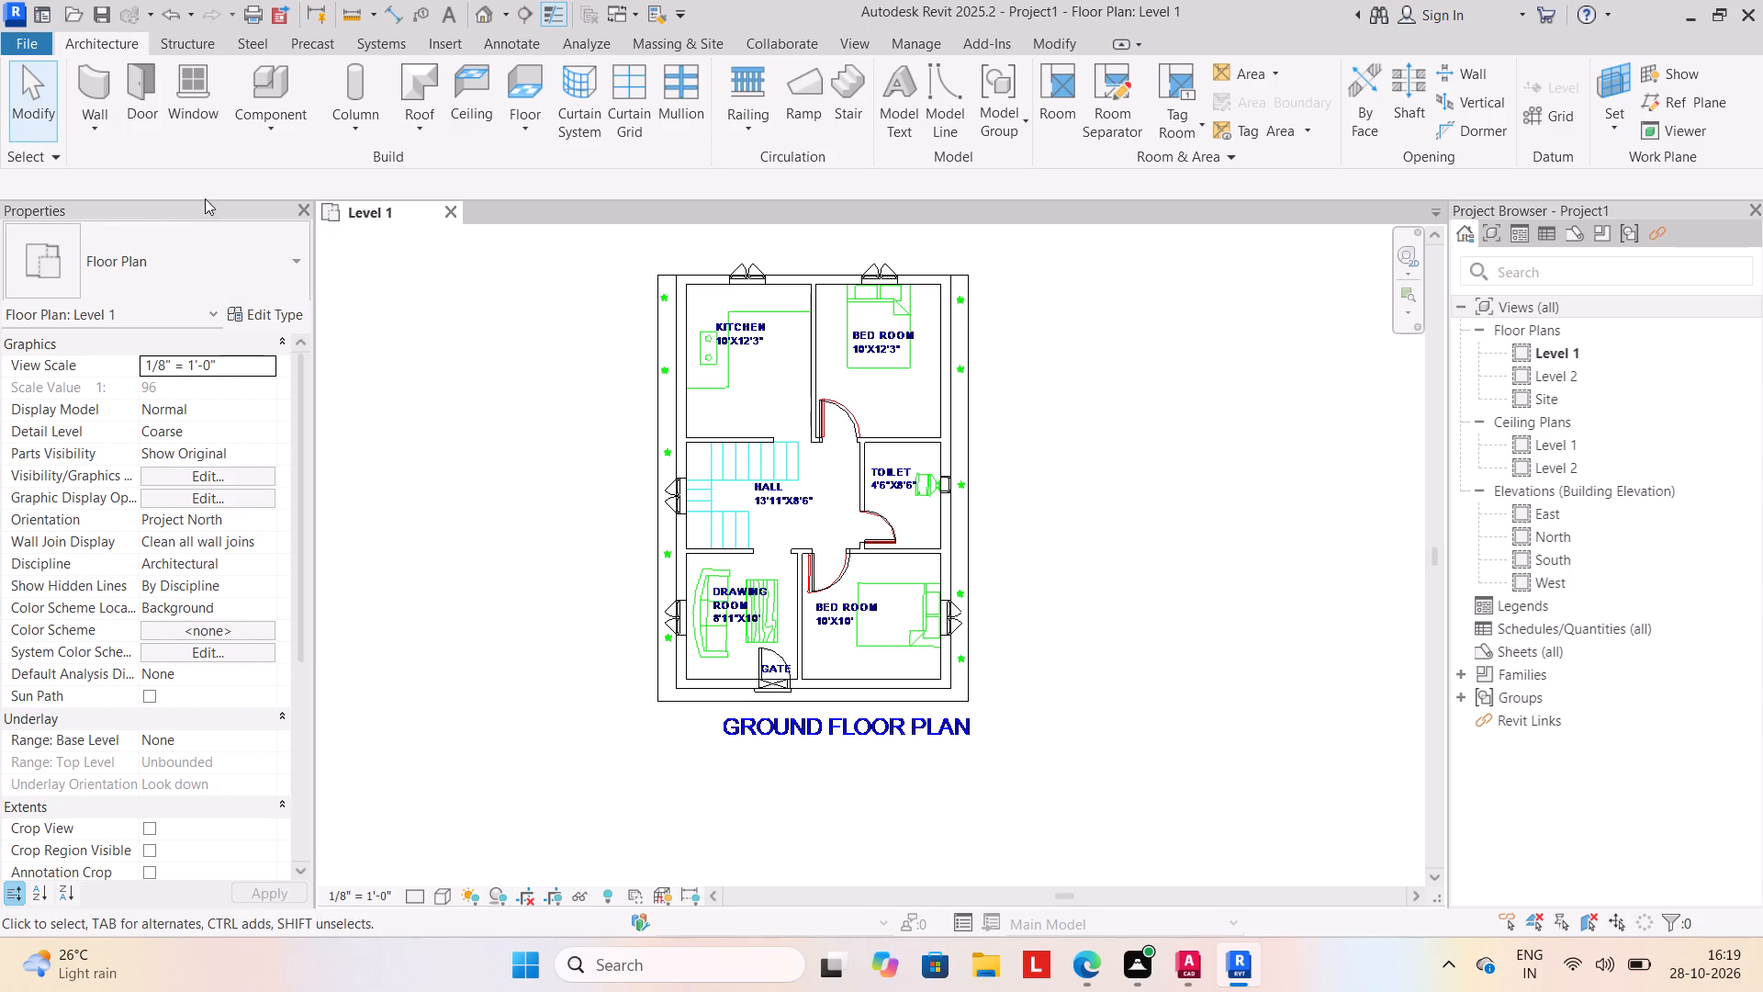
Place a U-shape winder stair, Assembled Stair 7" max riser 11" tread, from Level 1 to Level 2 over the hall's stair symbol, and finish it.
{"action": "middle_click_drag", "start_coordinate": [516, 461], "coordinate": [475, 498]}
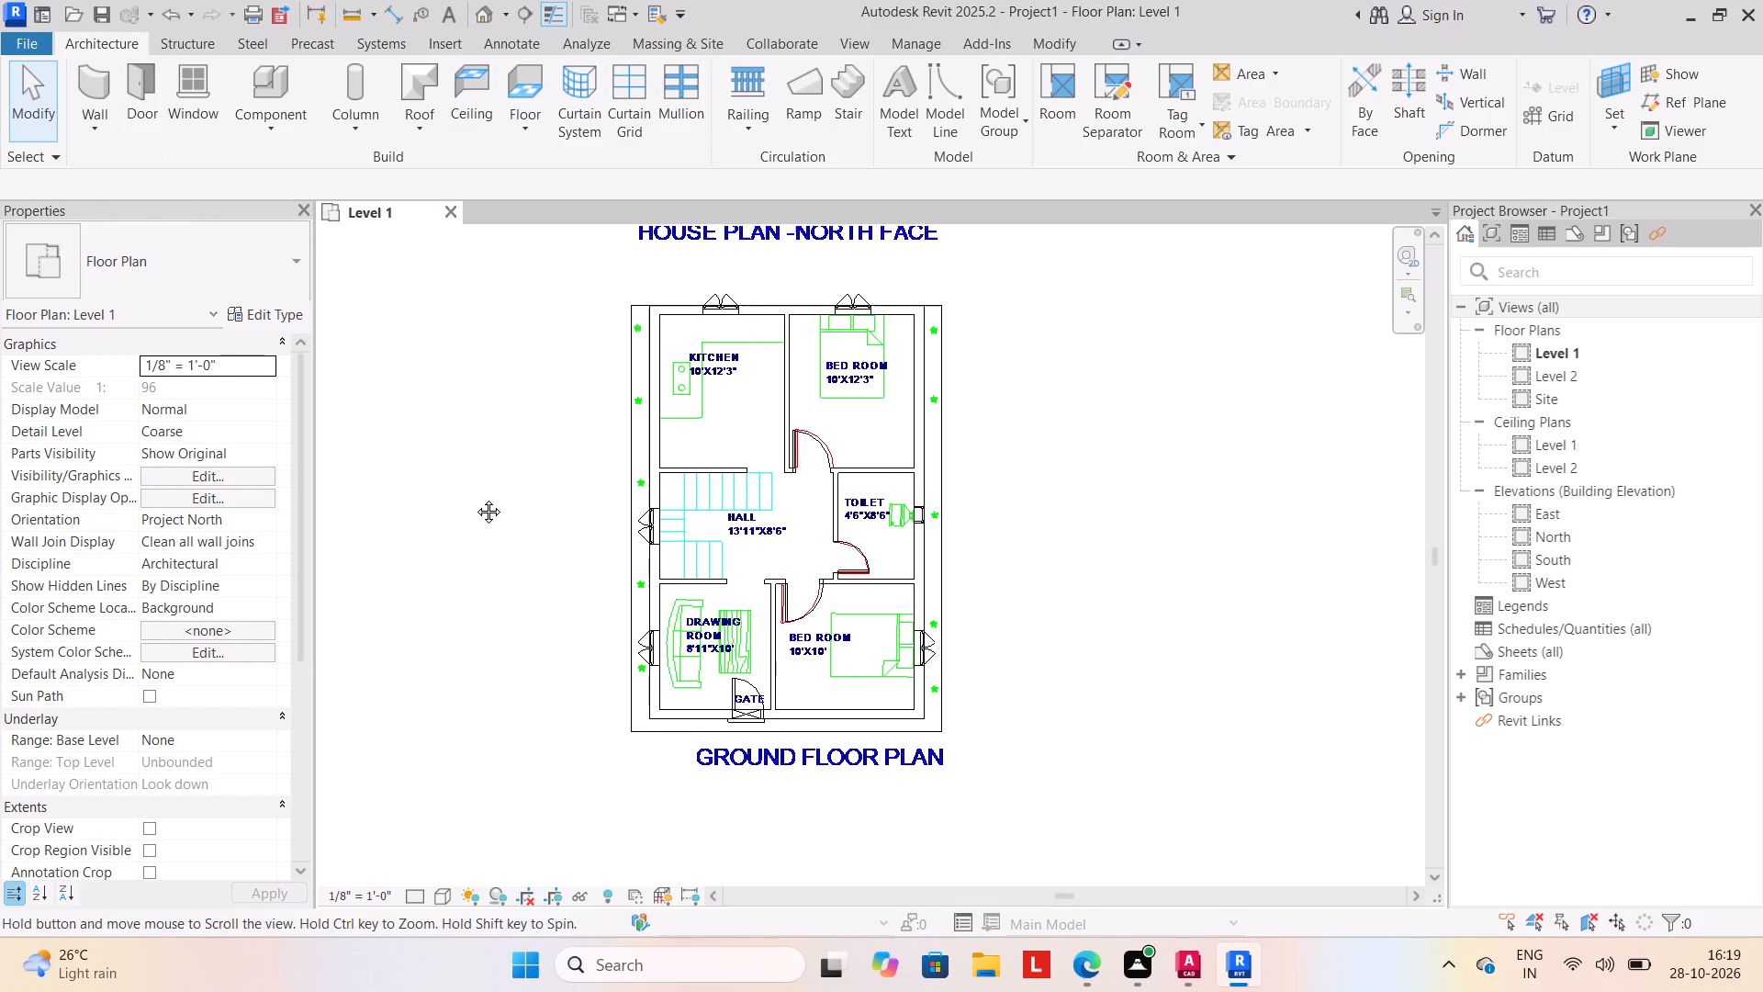
{"action": "middle_click_drag", "start_coordinate": [475, 498], "coordinate": [471, 495]}
{"action": "left_click", "coordinate": [842, 90]}
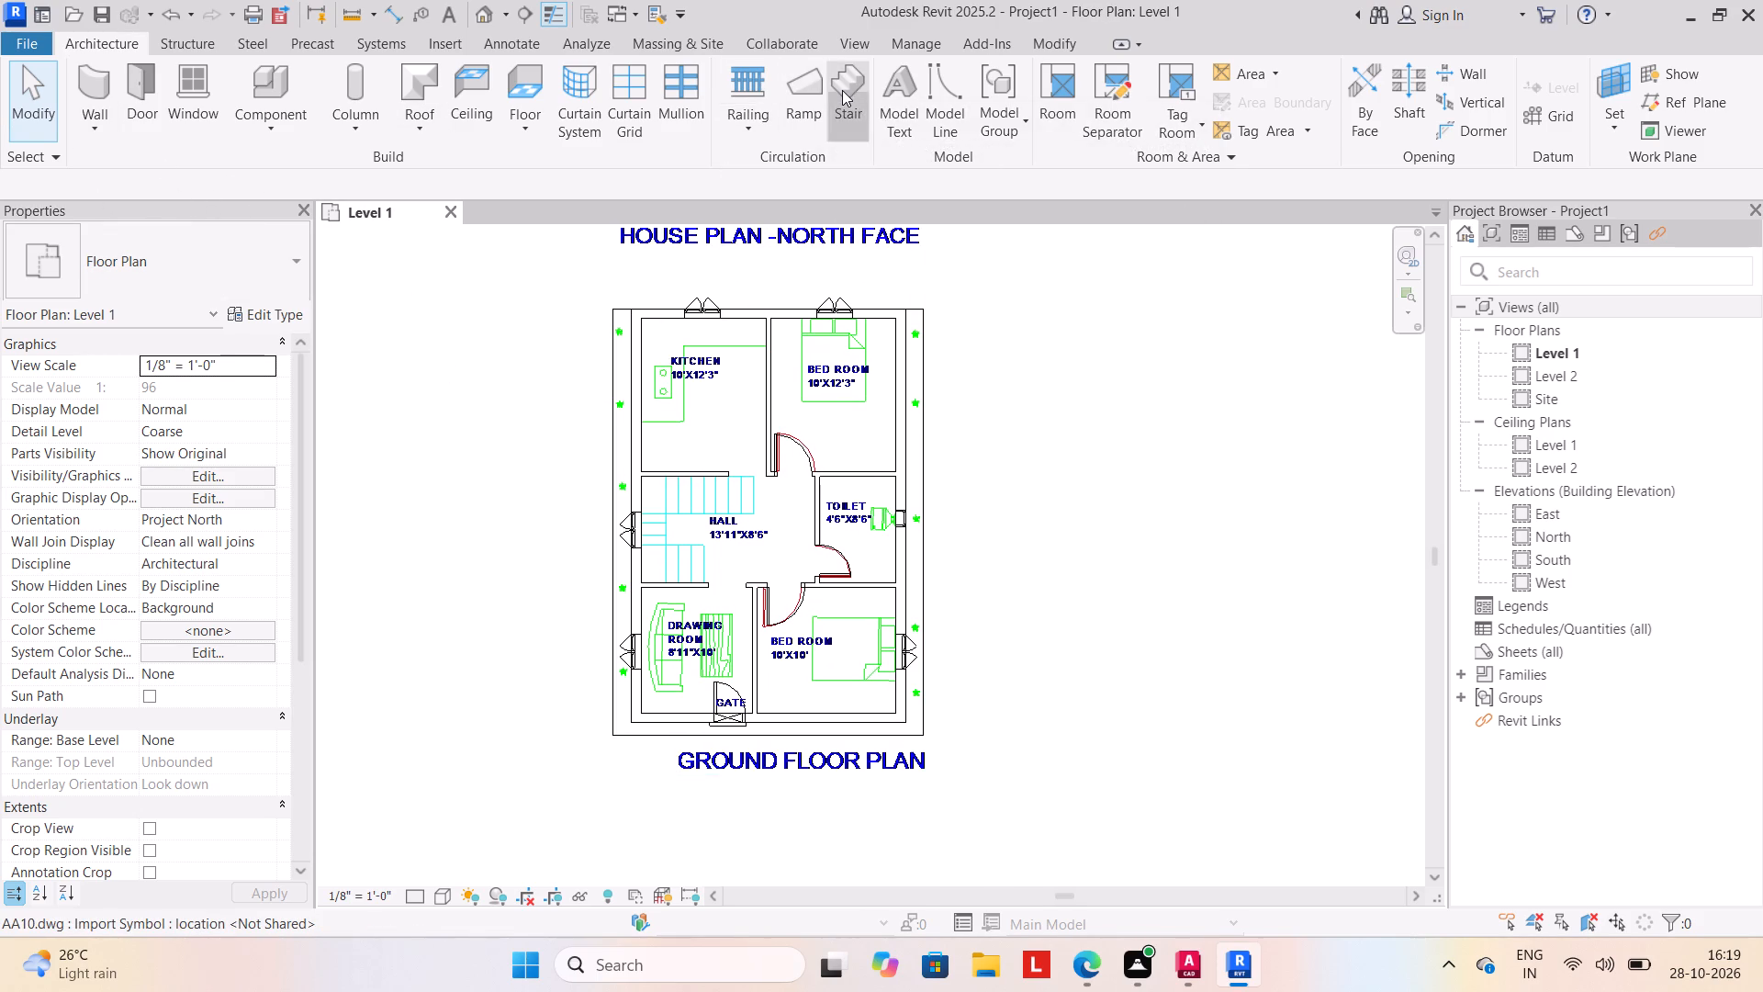
{"action": "left_click", "coordinate": [1206, 67]}
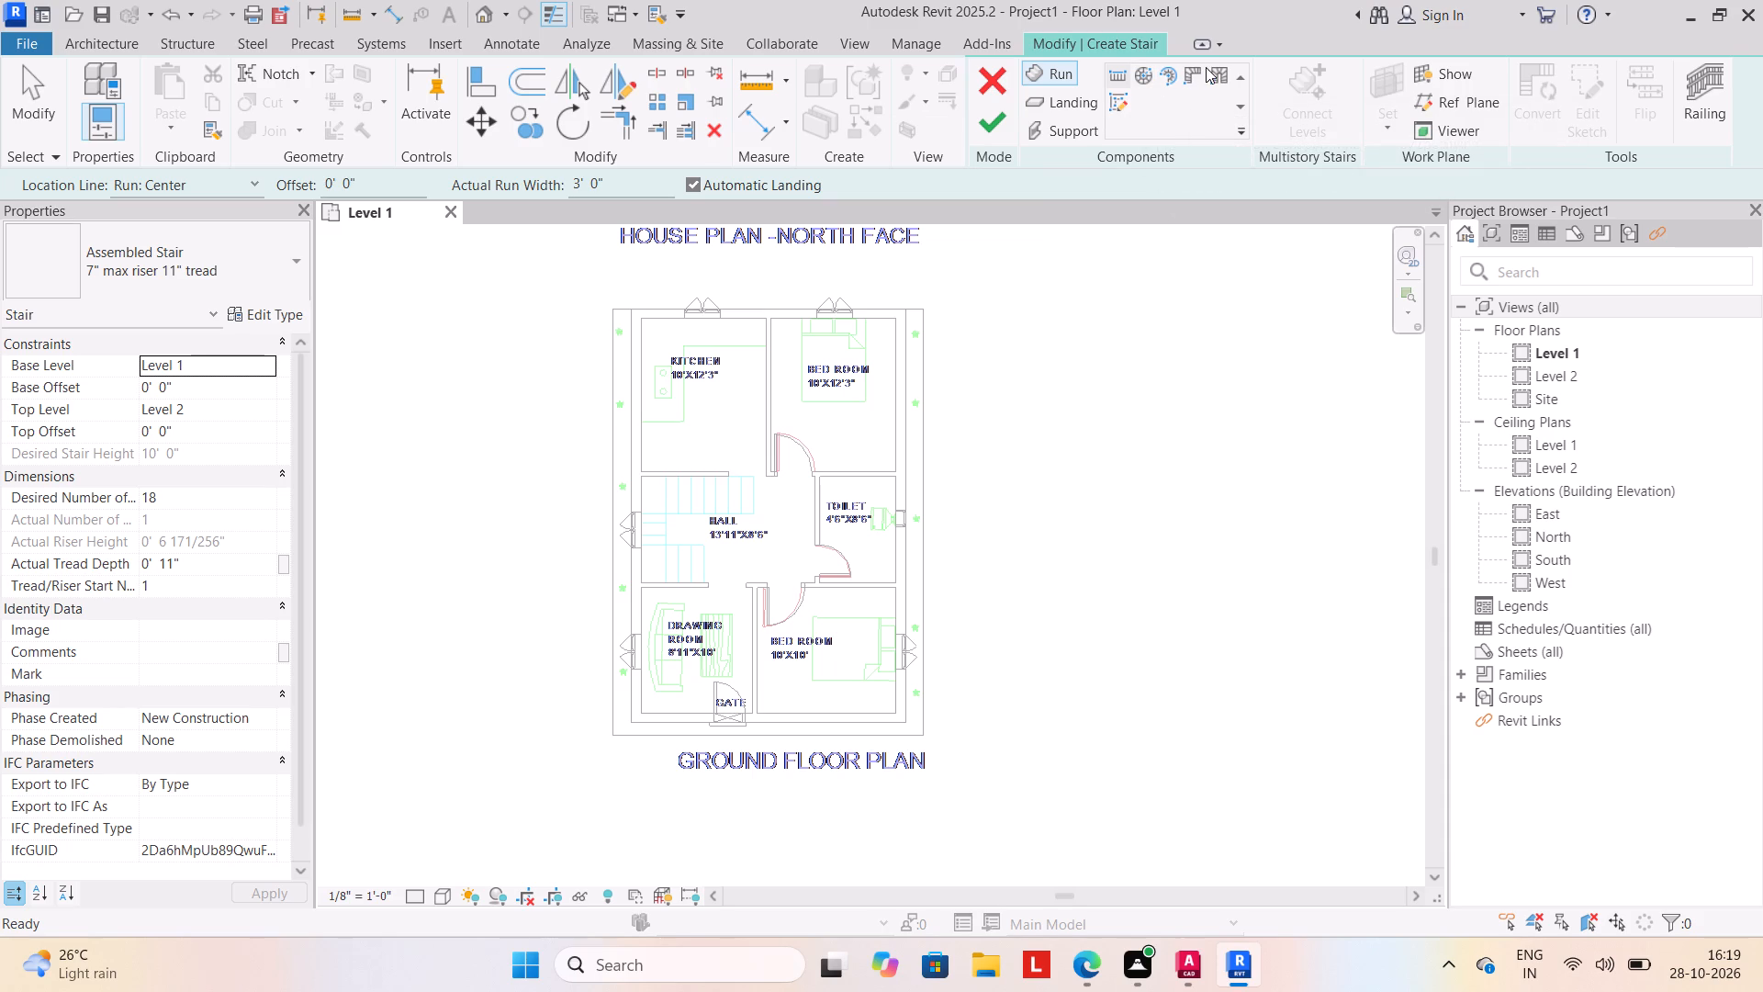
{"action": "left_click", "coordinate": [1214, 71]}
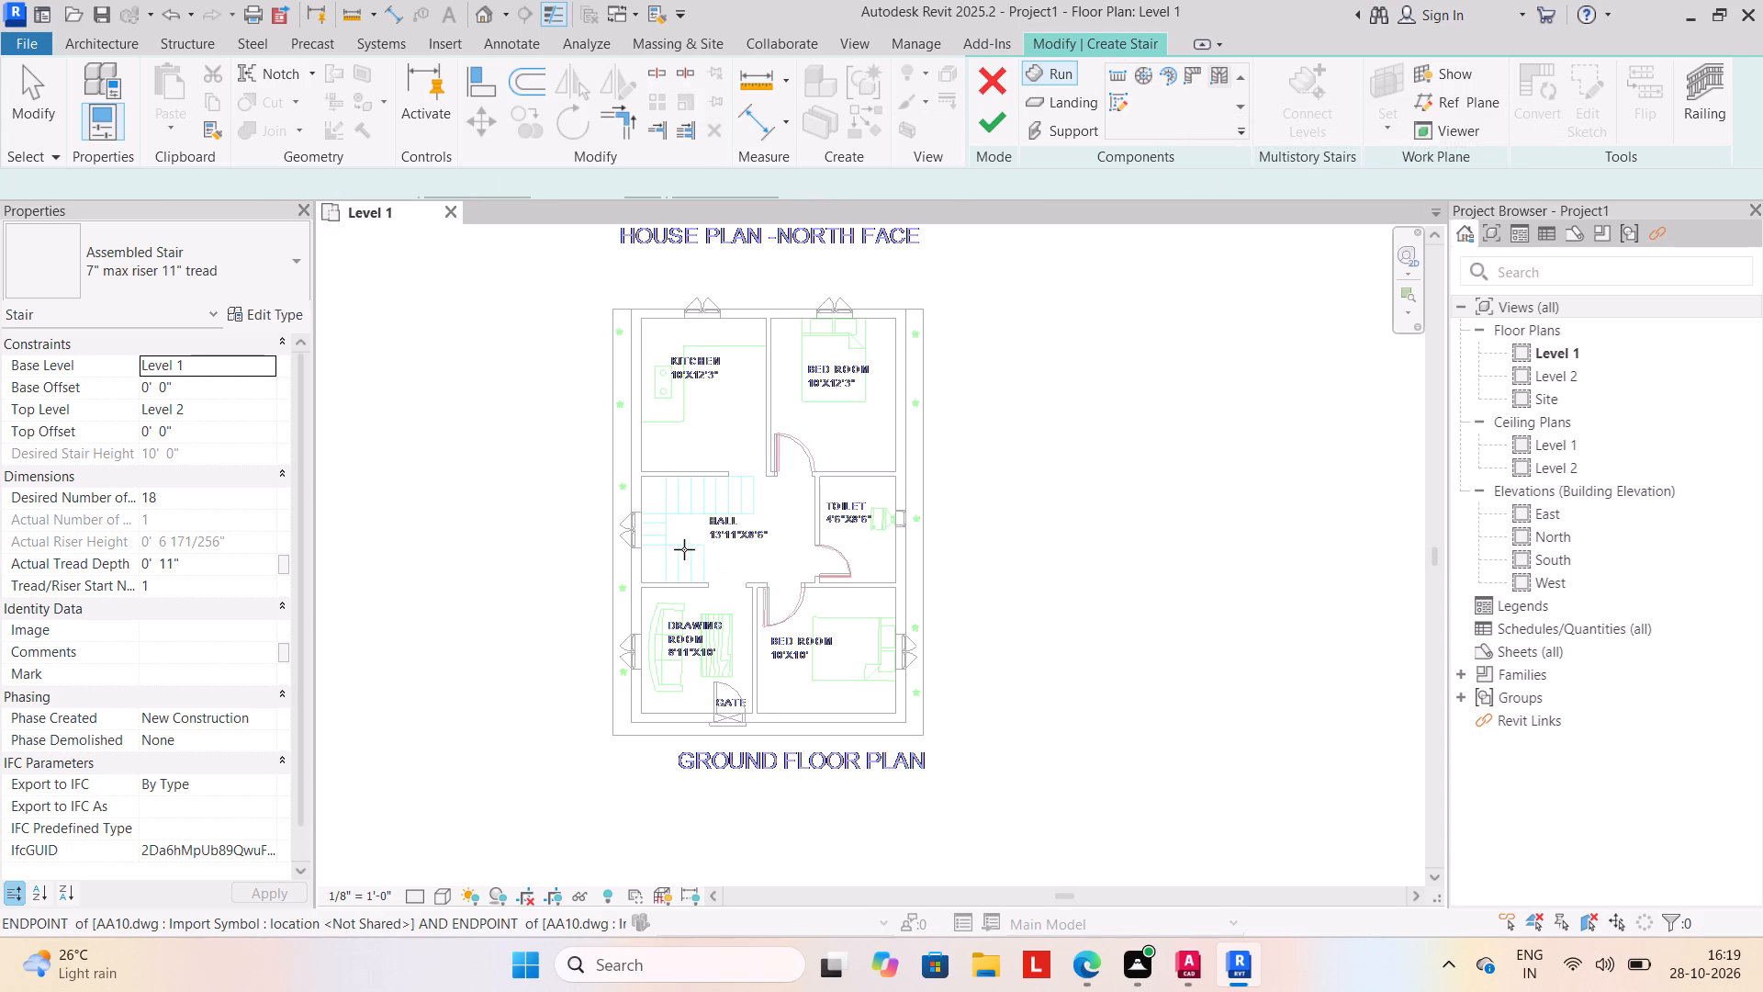
{"action": "key", "text": "space"}
{"action": "key", "text": "space"}
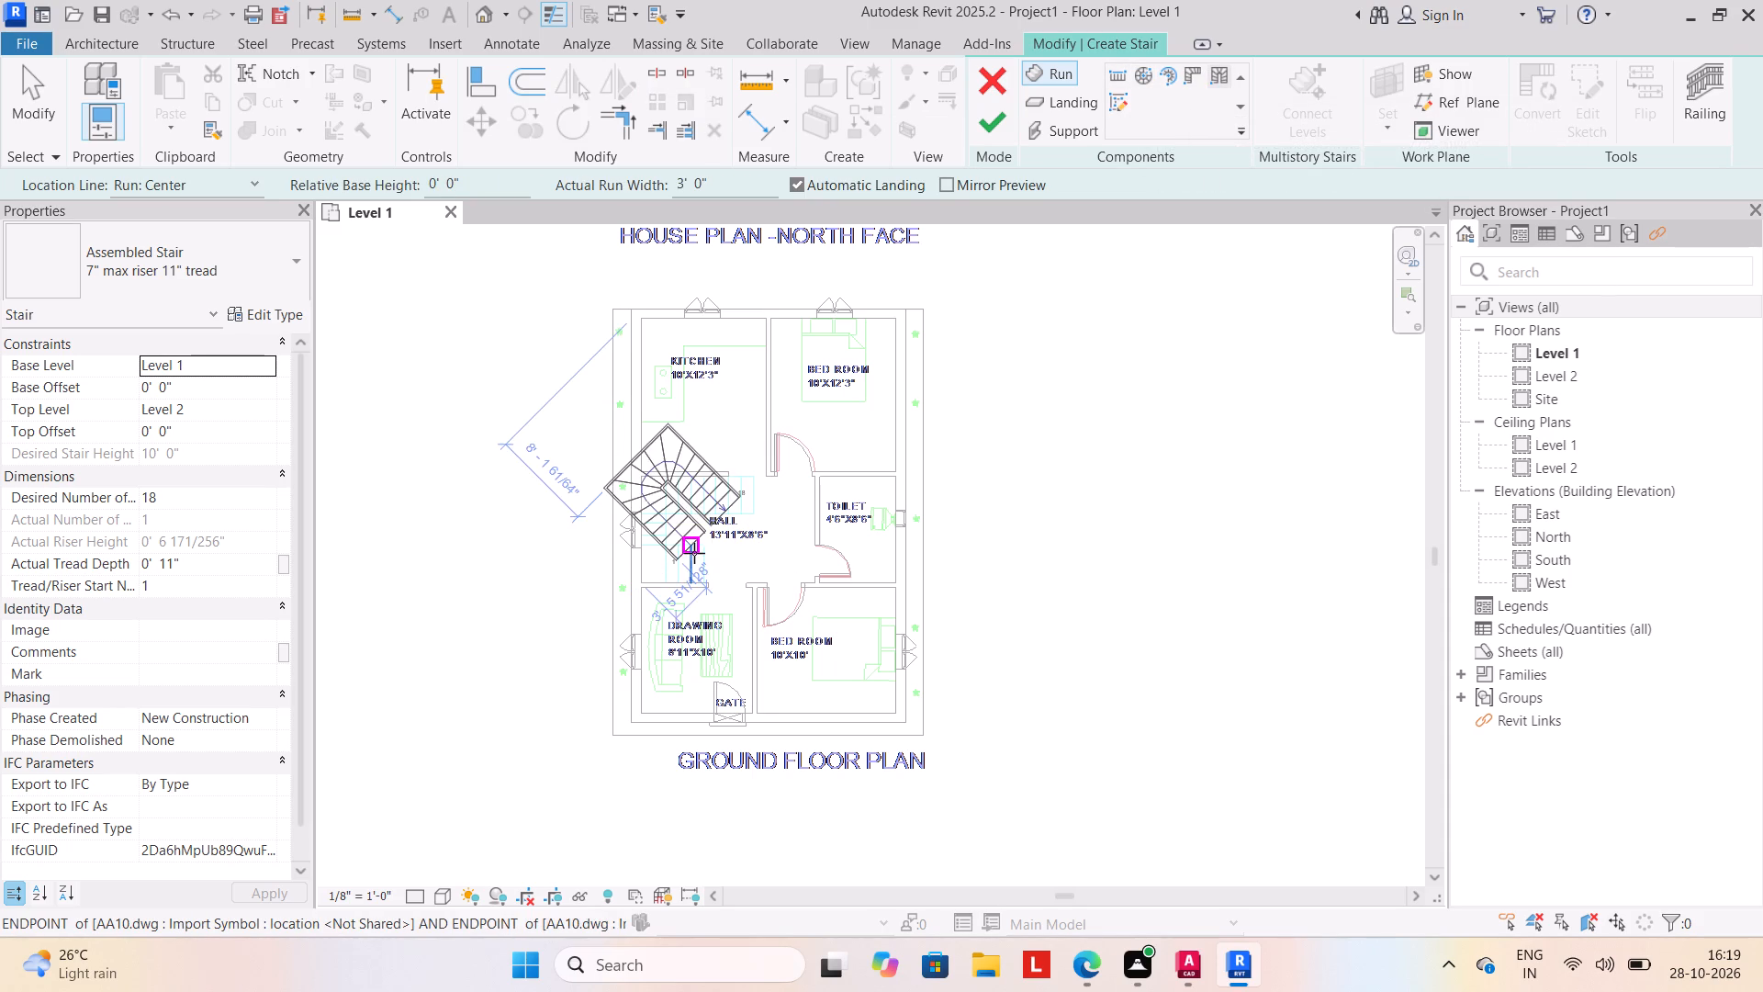
{"action": "scroll", "coordinate": [747, 551], "scroll_direction": "up", "scroll_amount": 4}
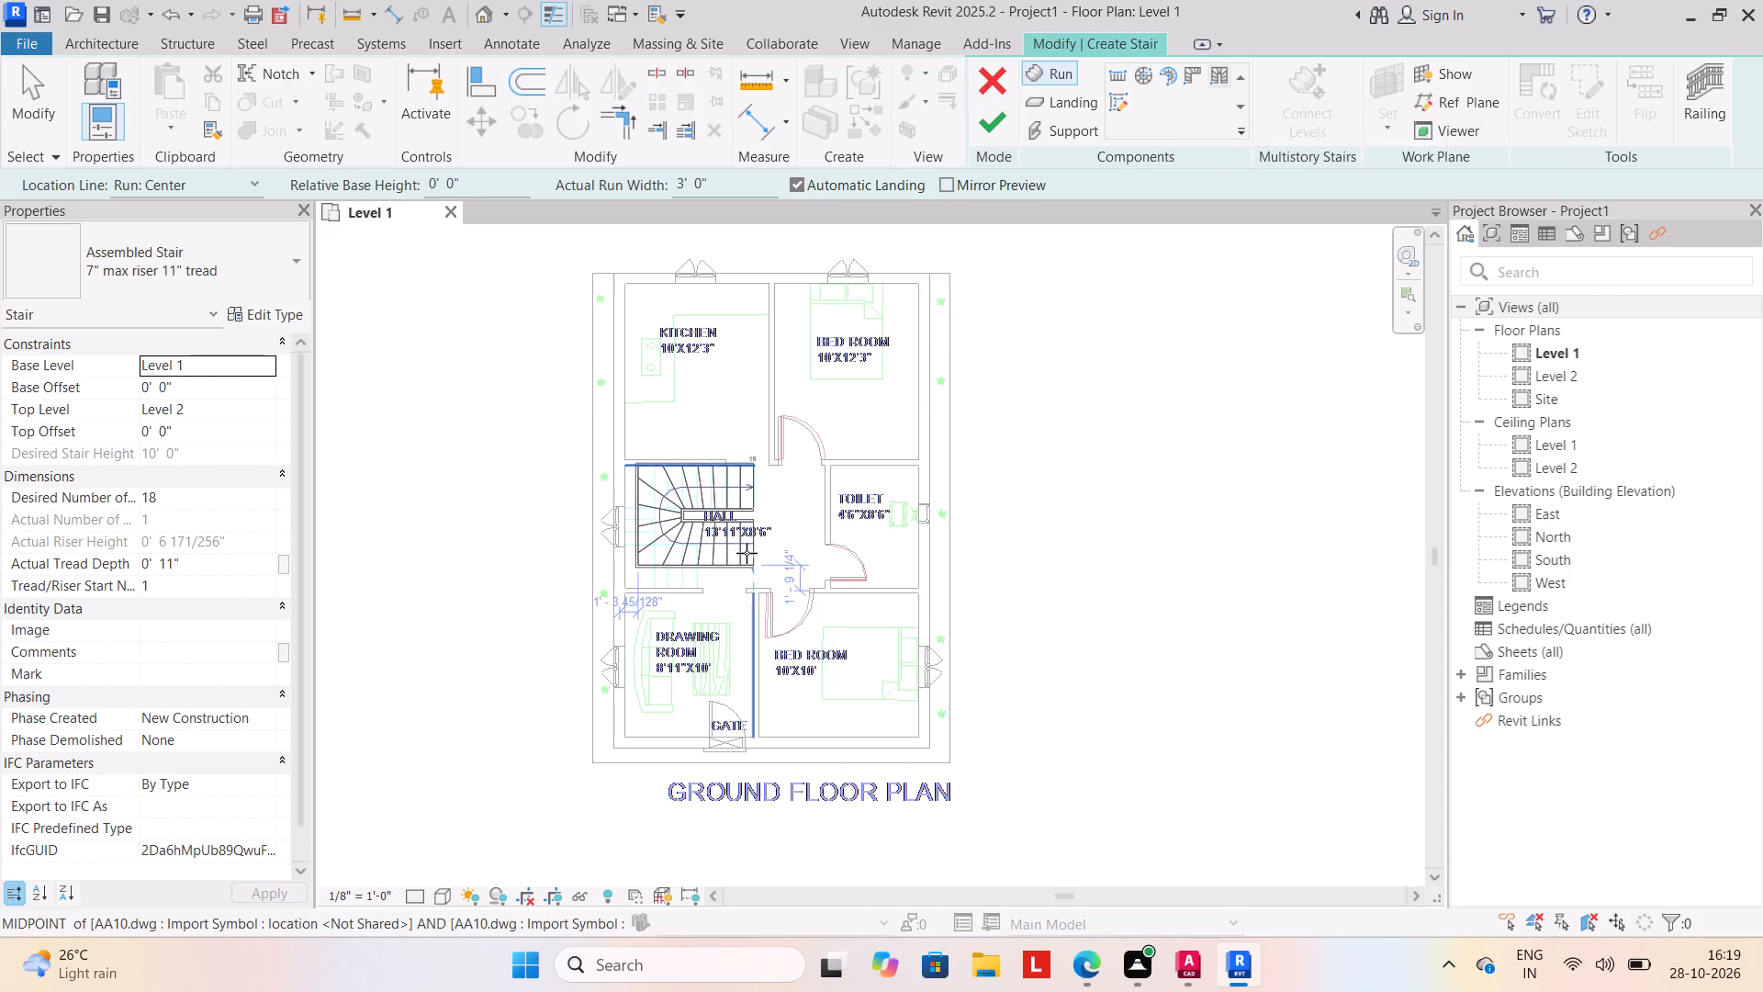
{"action": "scroll", "coordinate": [747, 553], "scroll_direction": "up", "scroll_amount": 3}
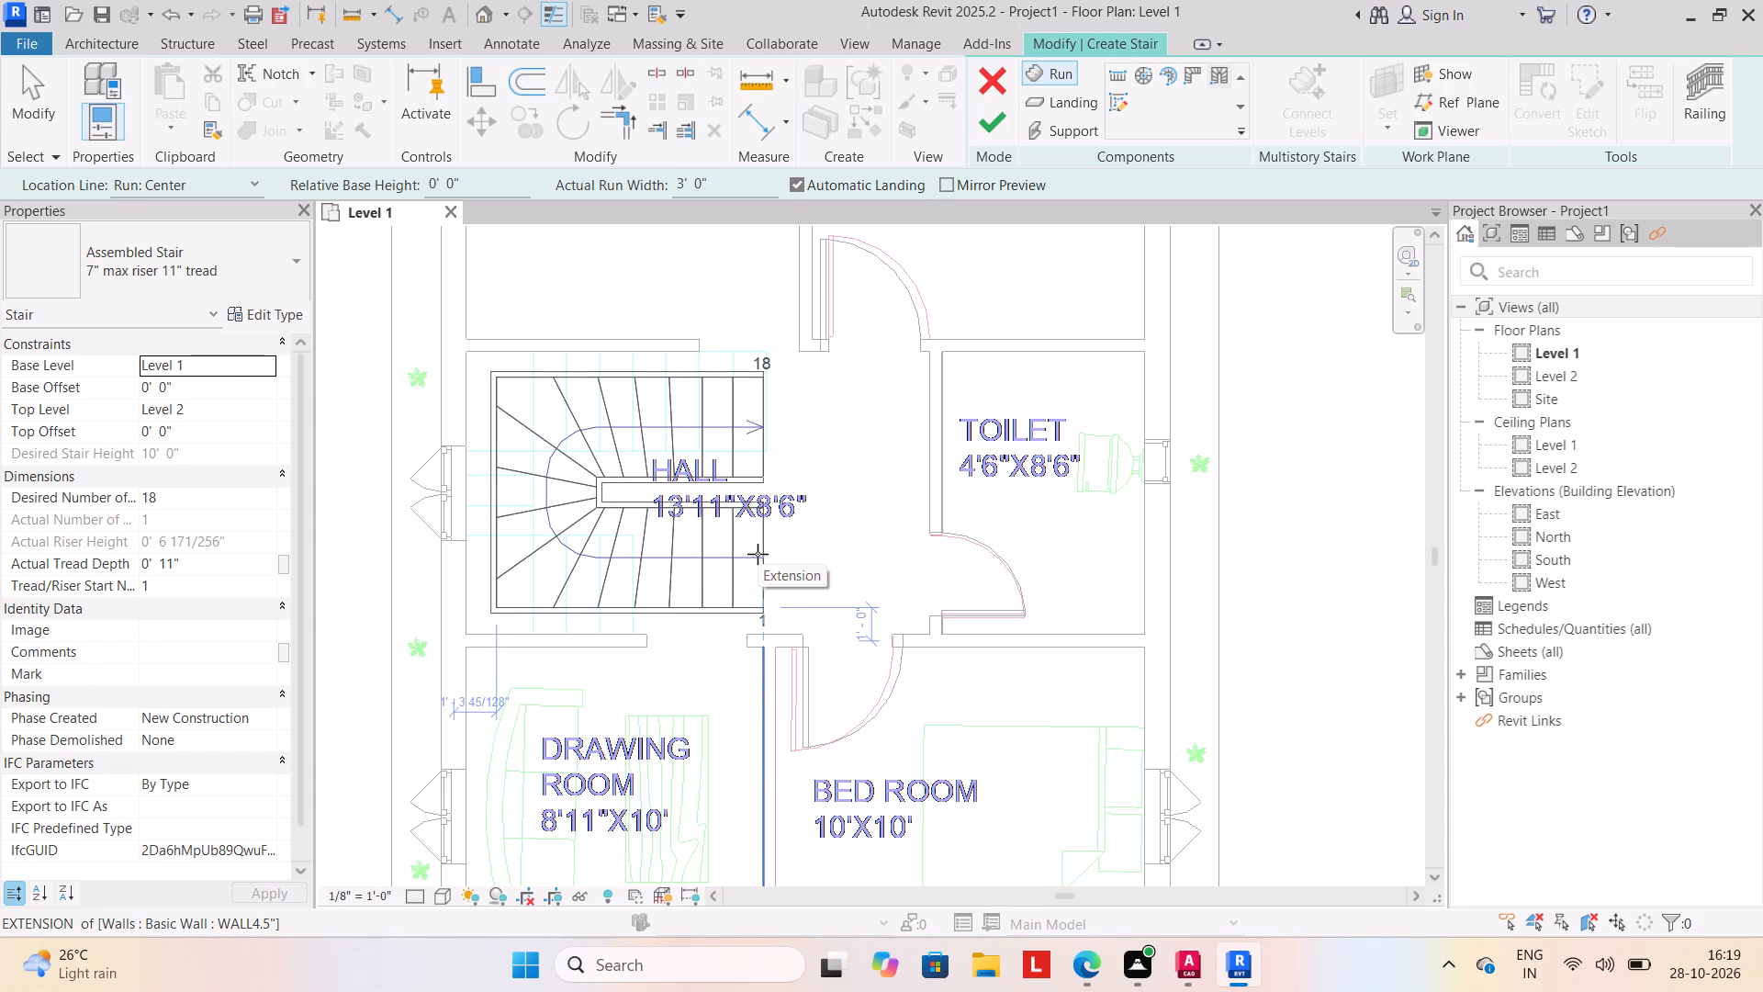
{"action": "left_click", "coordinate": [752, 554]}
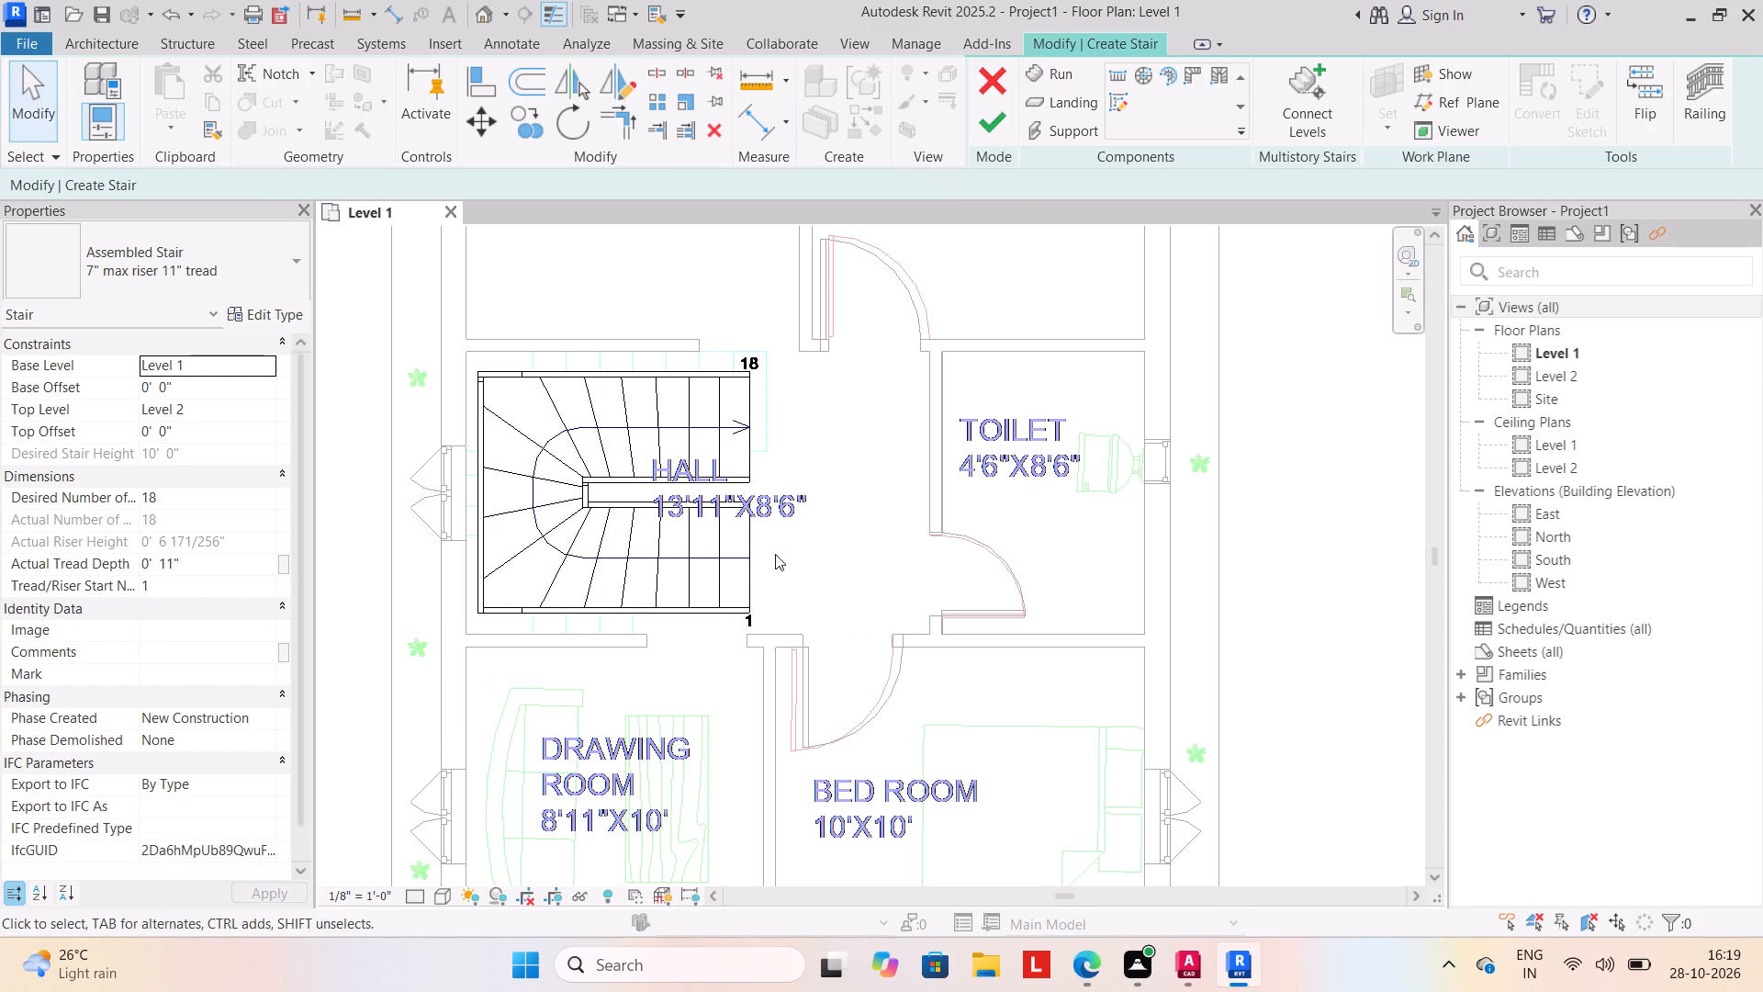
{"action": "key", "text": "Escape"}
{"action": "key", "text": "Escape"}
{"action": "left_click_drag", "start_coordinate": [811, 584], "coordinate": [870, 657]}
{"action": "left_click", "coordinate": [1004, 125]}
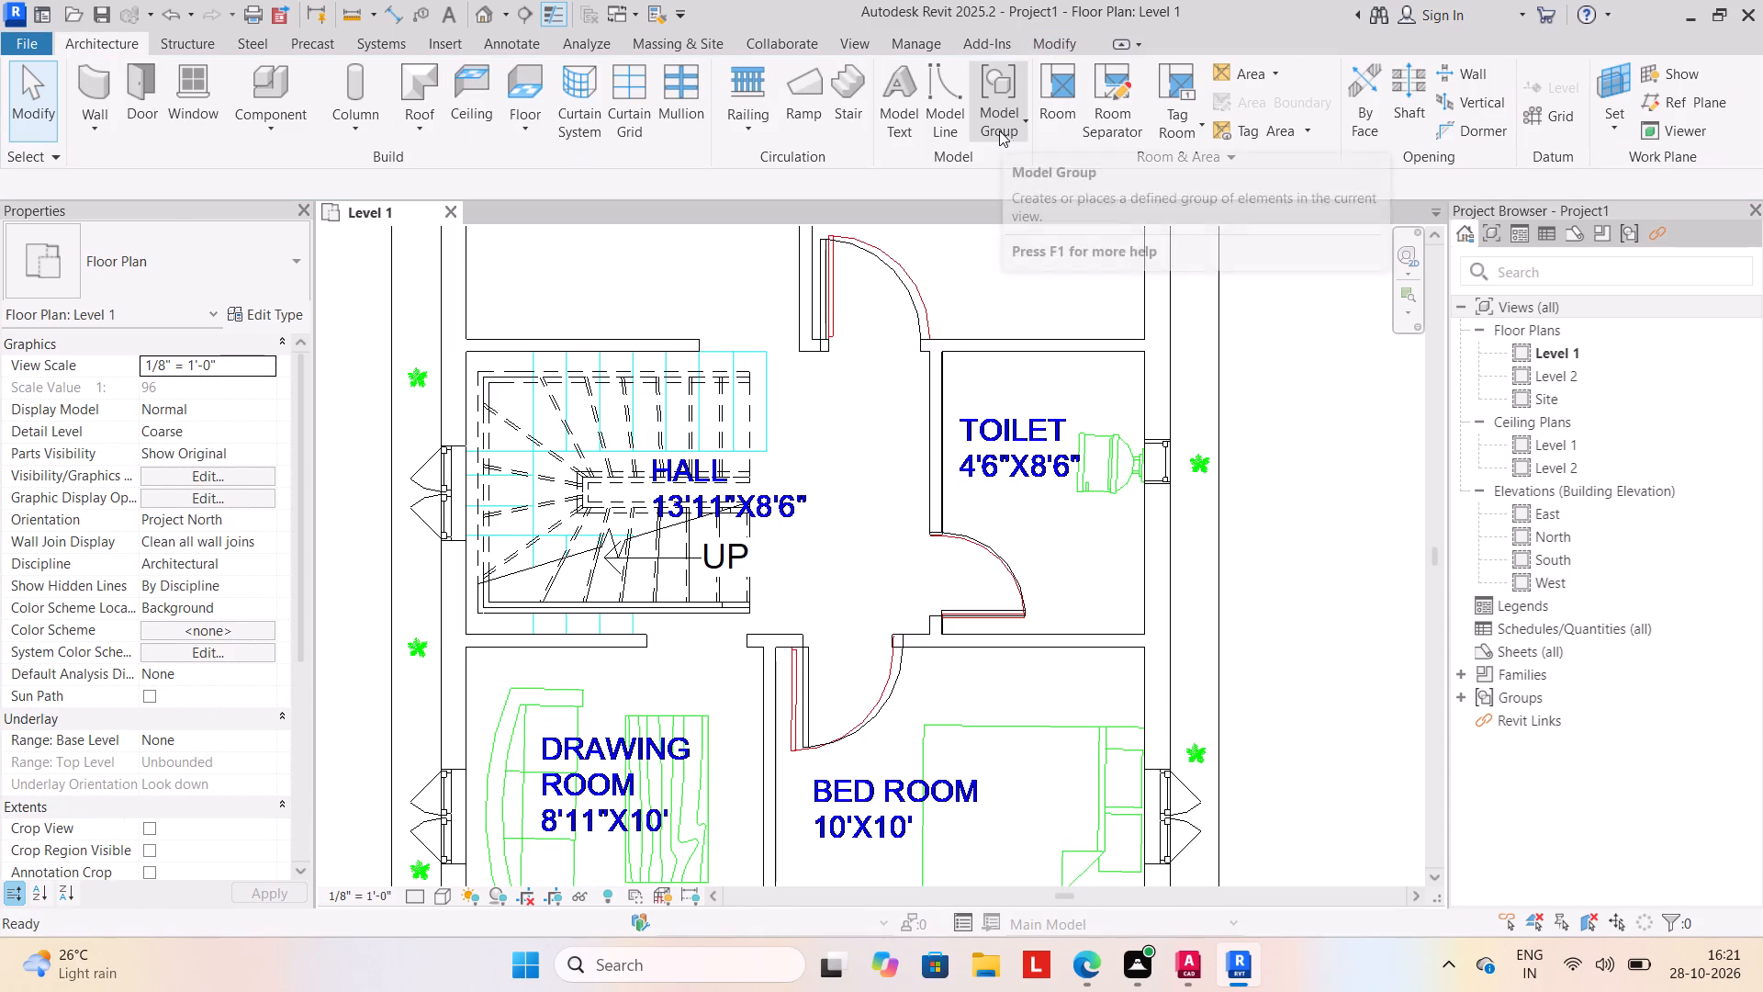
Draw a rectangular WALL4.5" boundary wall with 5' unconnected height around the whole house plan and its titles.
{"action": "scroll", "coordinate": [923, 472], "scroll_direction": "down", "scroll_amount": 8}
{"action": "middle_click_drag", "start_coordinate": [851, 571], "coordinate": [816, 600]}
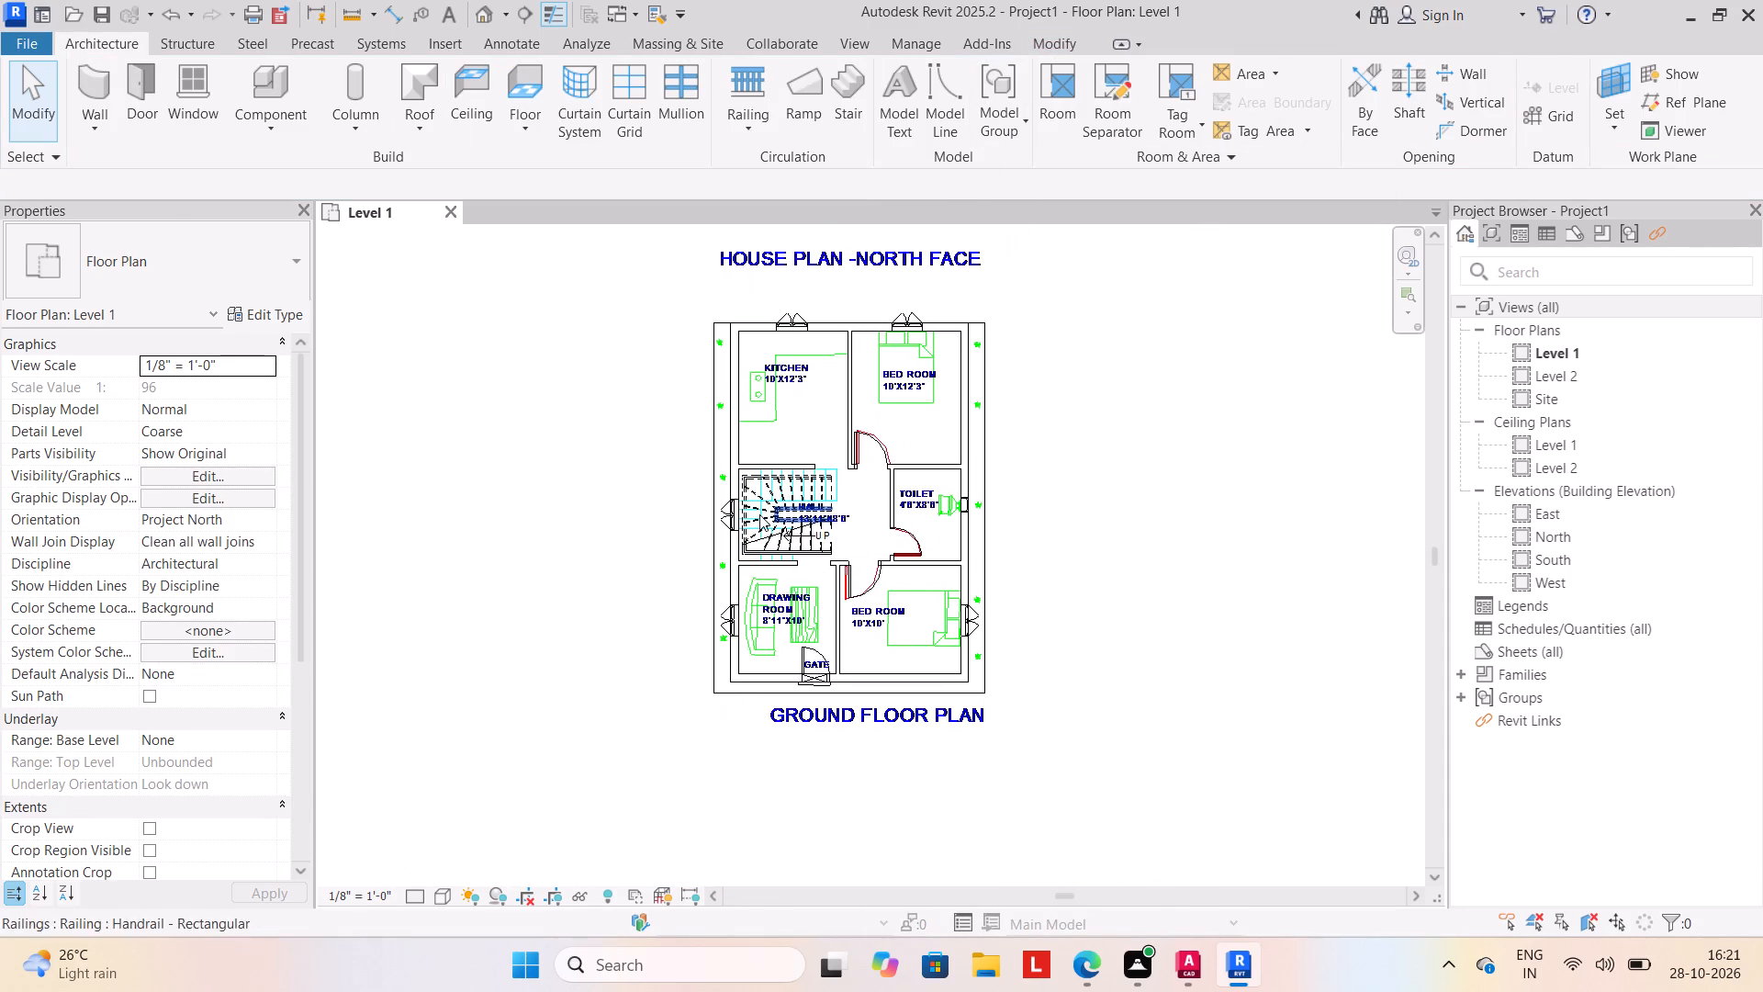
{"action": "left_click", "coordinate": [95, 133]}
{"action": "left_click", "coordinate": [114, 163]}
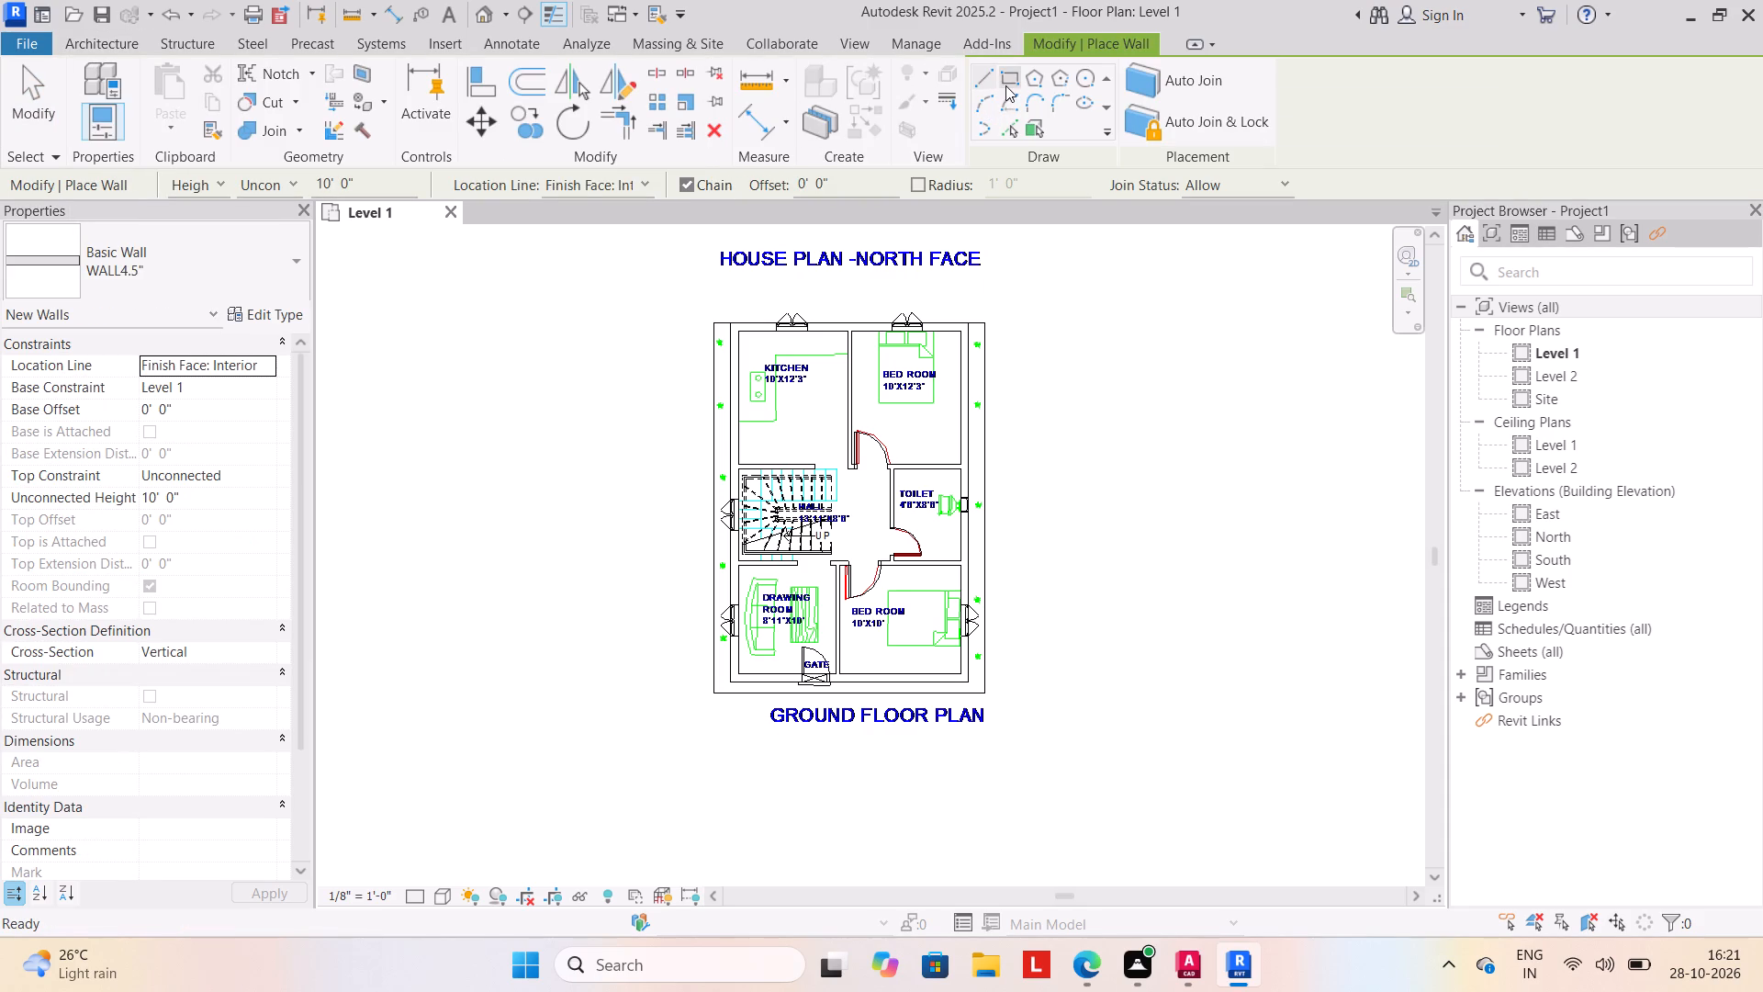
{"action": "left_click", "coordinate": [1005, 83]}
{"action": "scroll", "coordinate": [792, 376], "scroll_direction": "down", "scroll_amount": 1}
{"action": "middle_click_drag", "start_coordinate": [790, 379], "coordinate": [763, 405]}
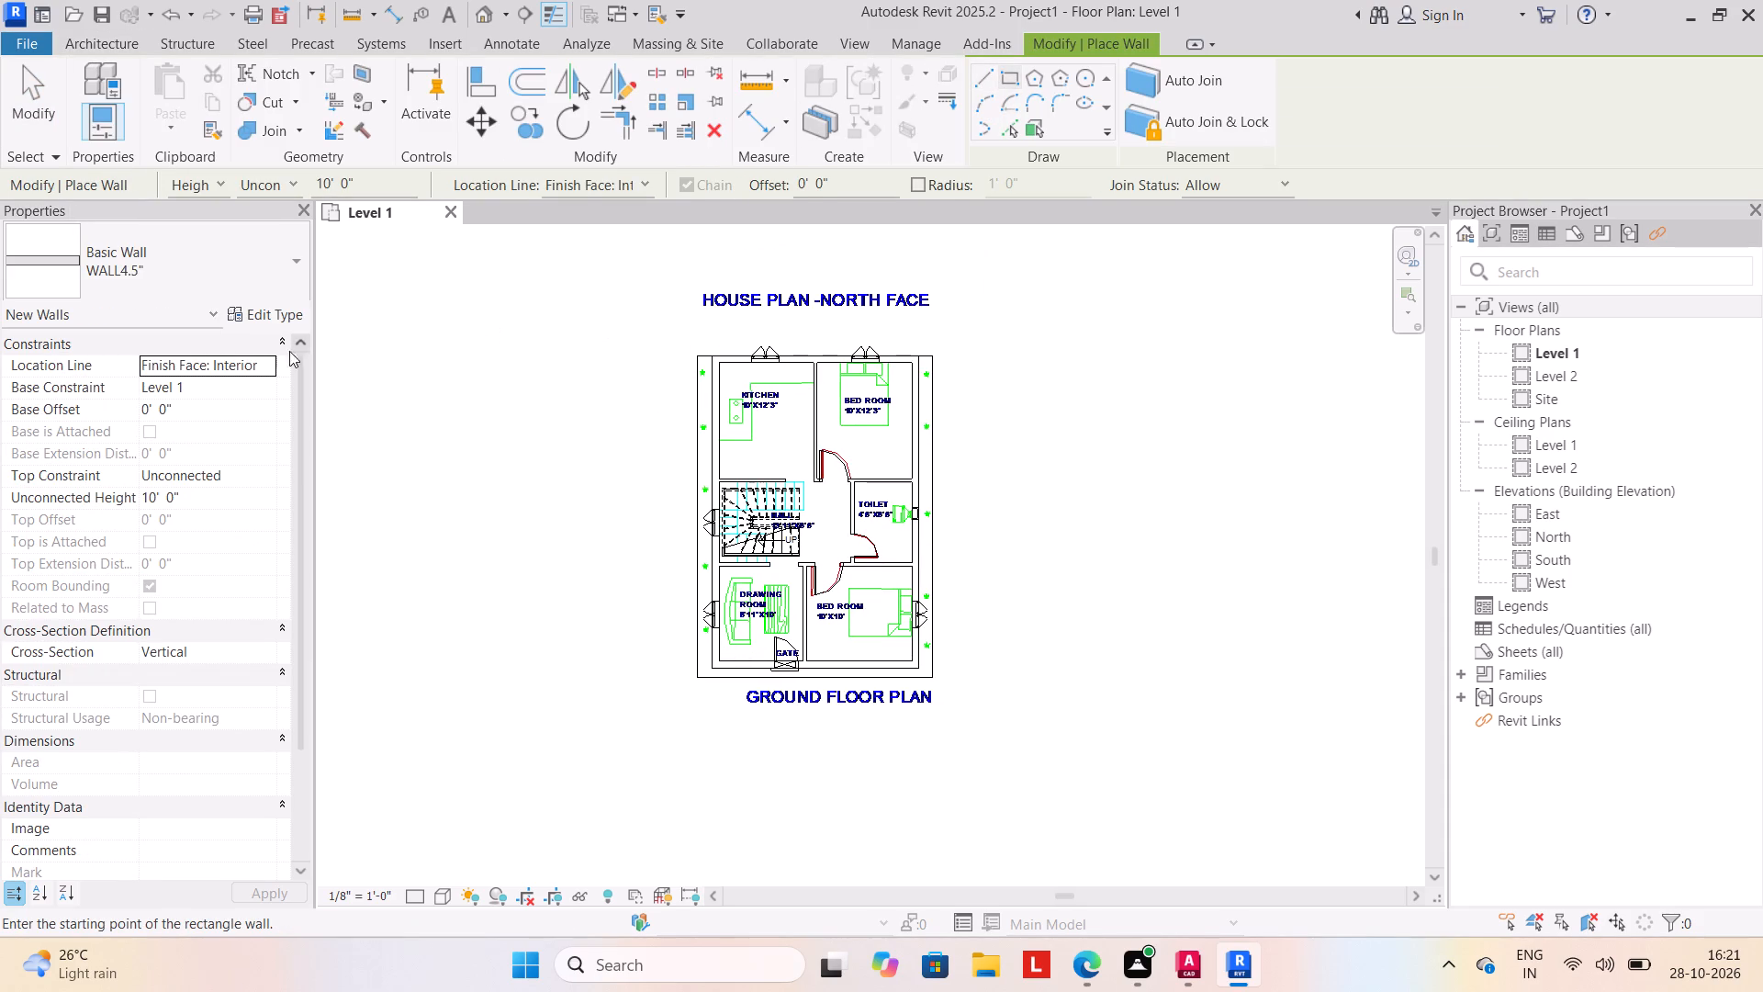
{"action": "left_click", "coordinate": [246, 499]}
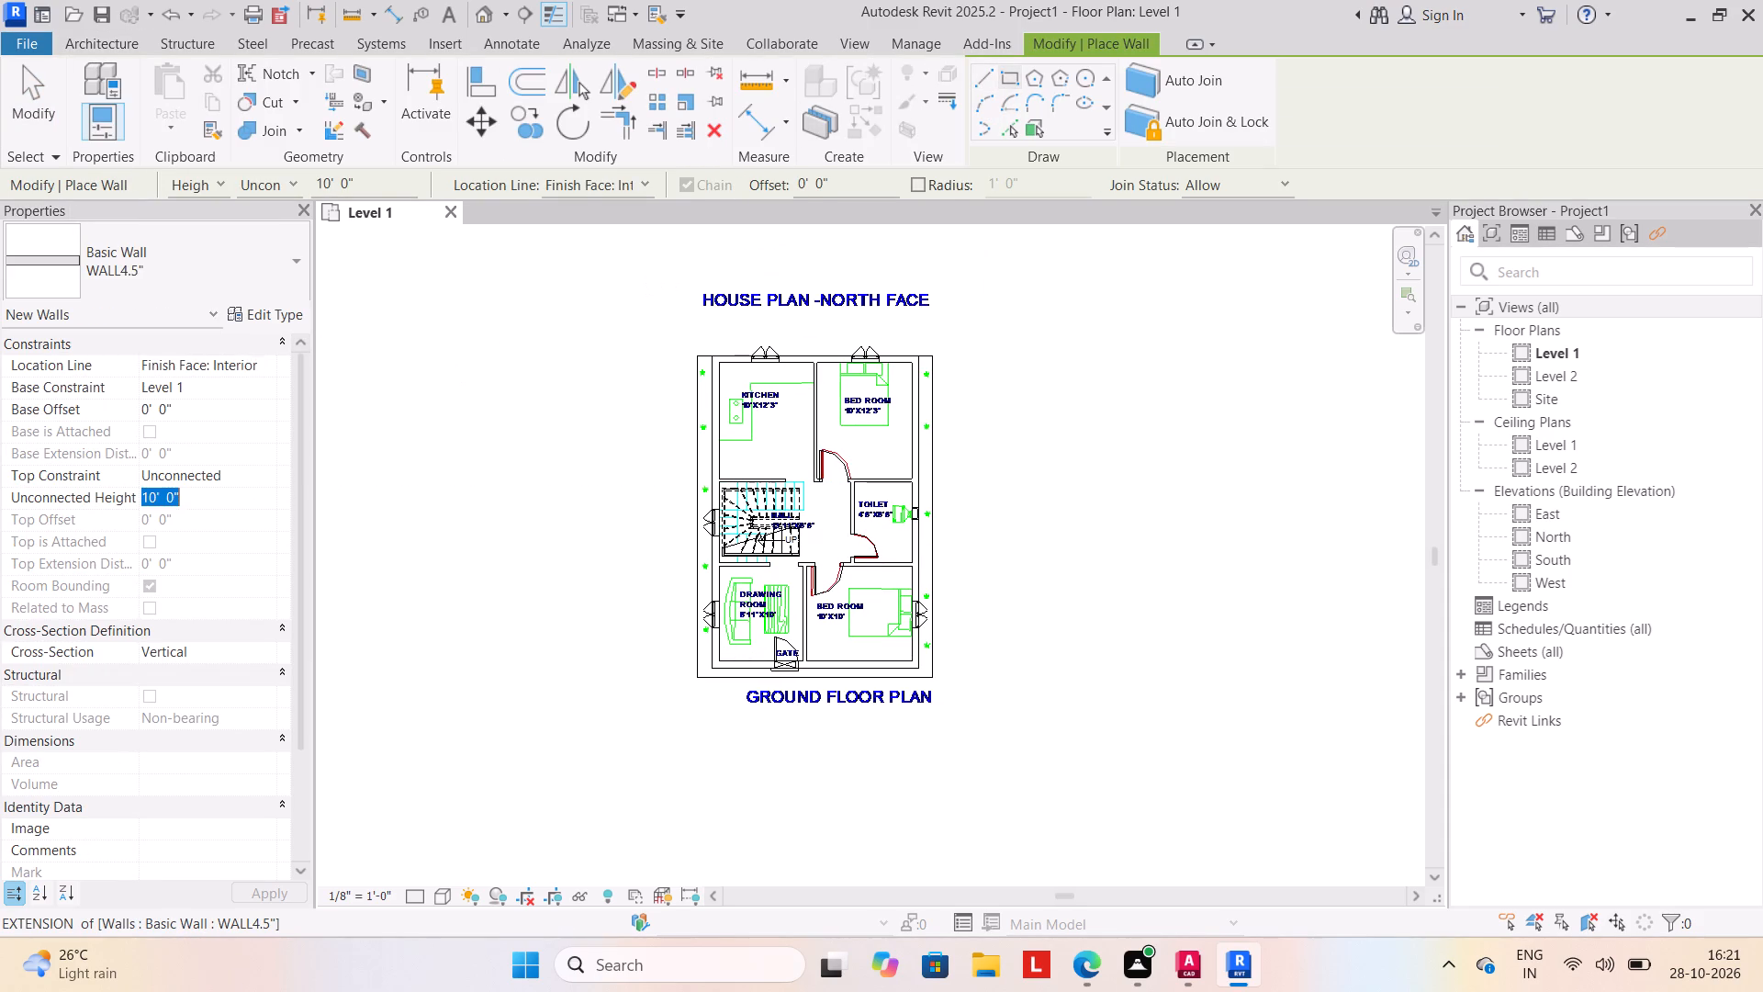
{"action": "type", "text": "5'"}
{"action": "key", "text": "Return"}
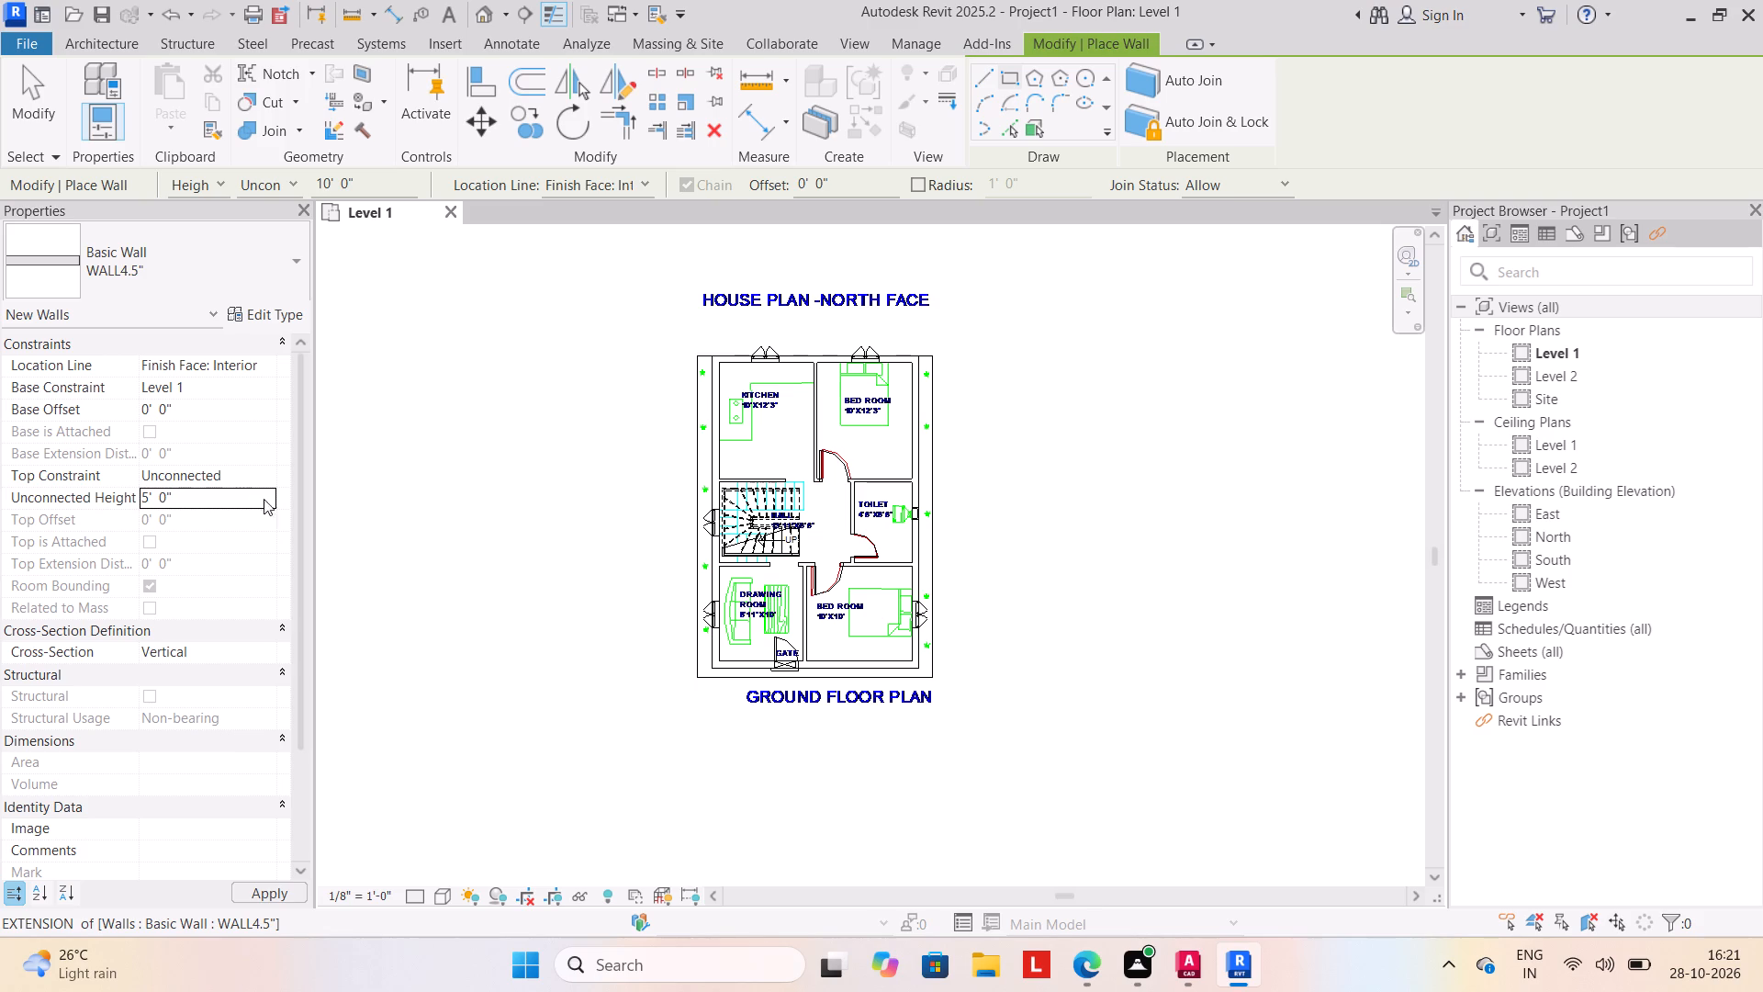
{"action": "left_click", "coordinate": [663, 272]}
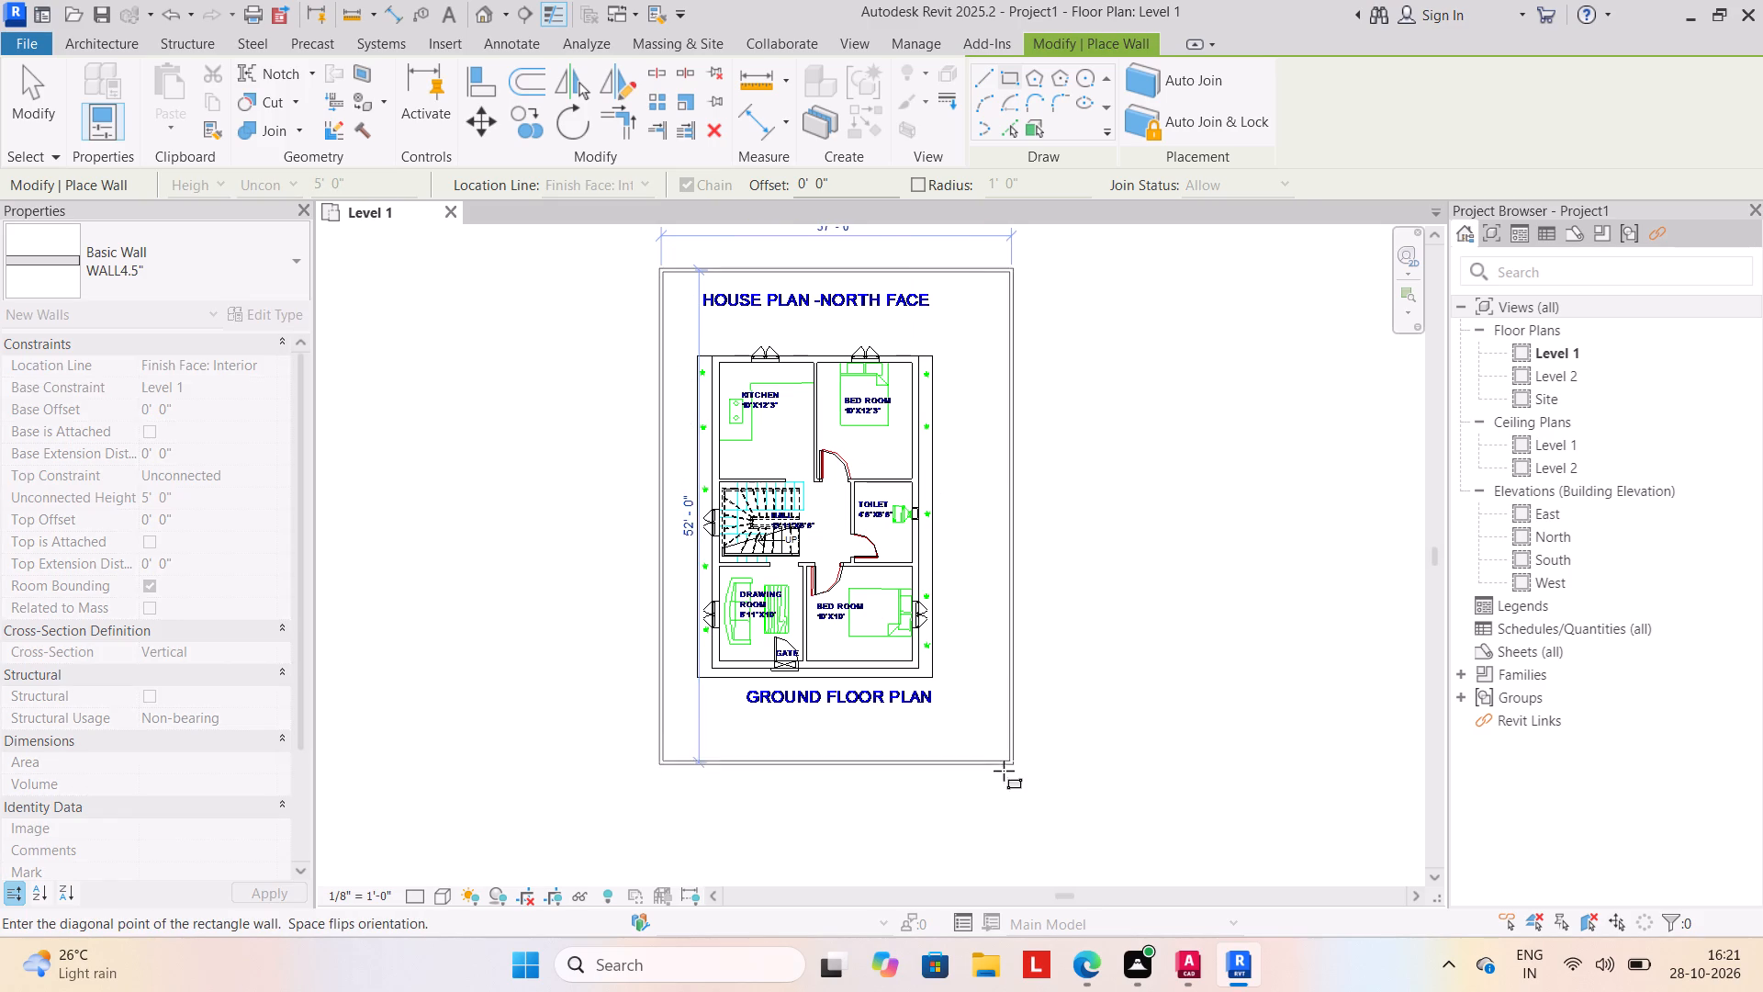
{"action": "left_click", "coordinate": [988, 783]}
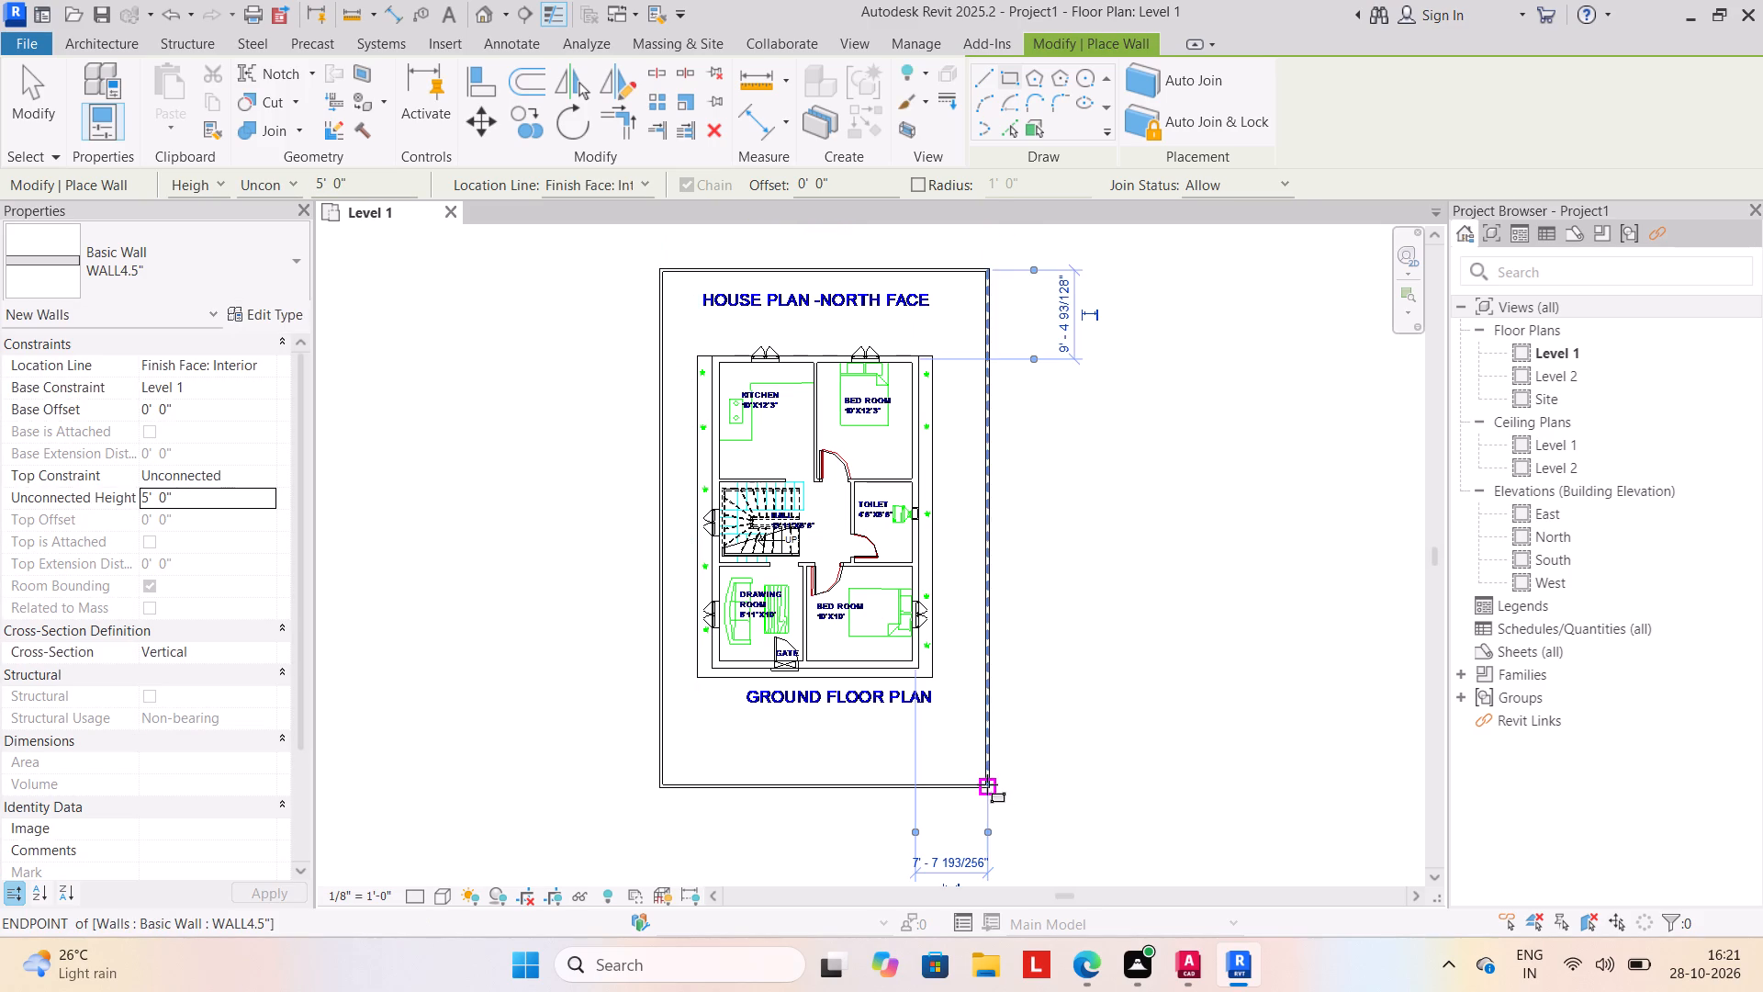
{"action": "key", "text": "Escape"}
{"action": "key", "text": "Escape"}
{"action": "key", "text": "Escape"}
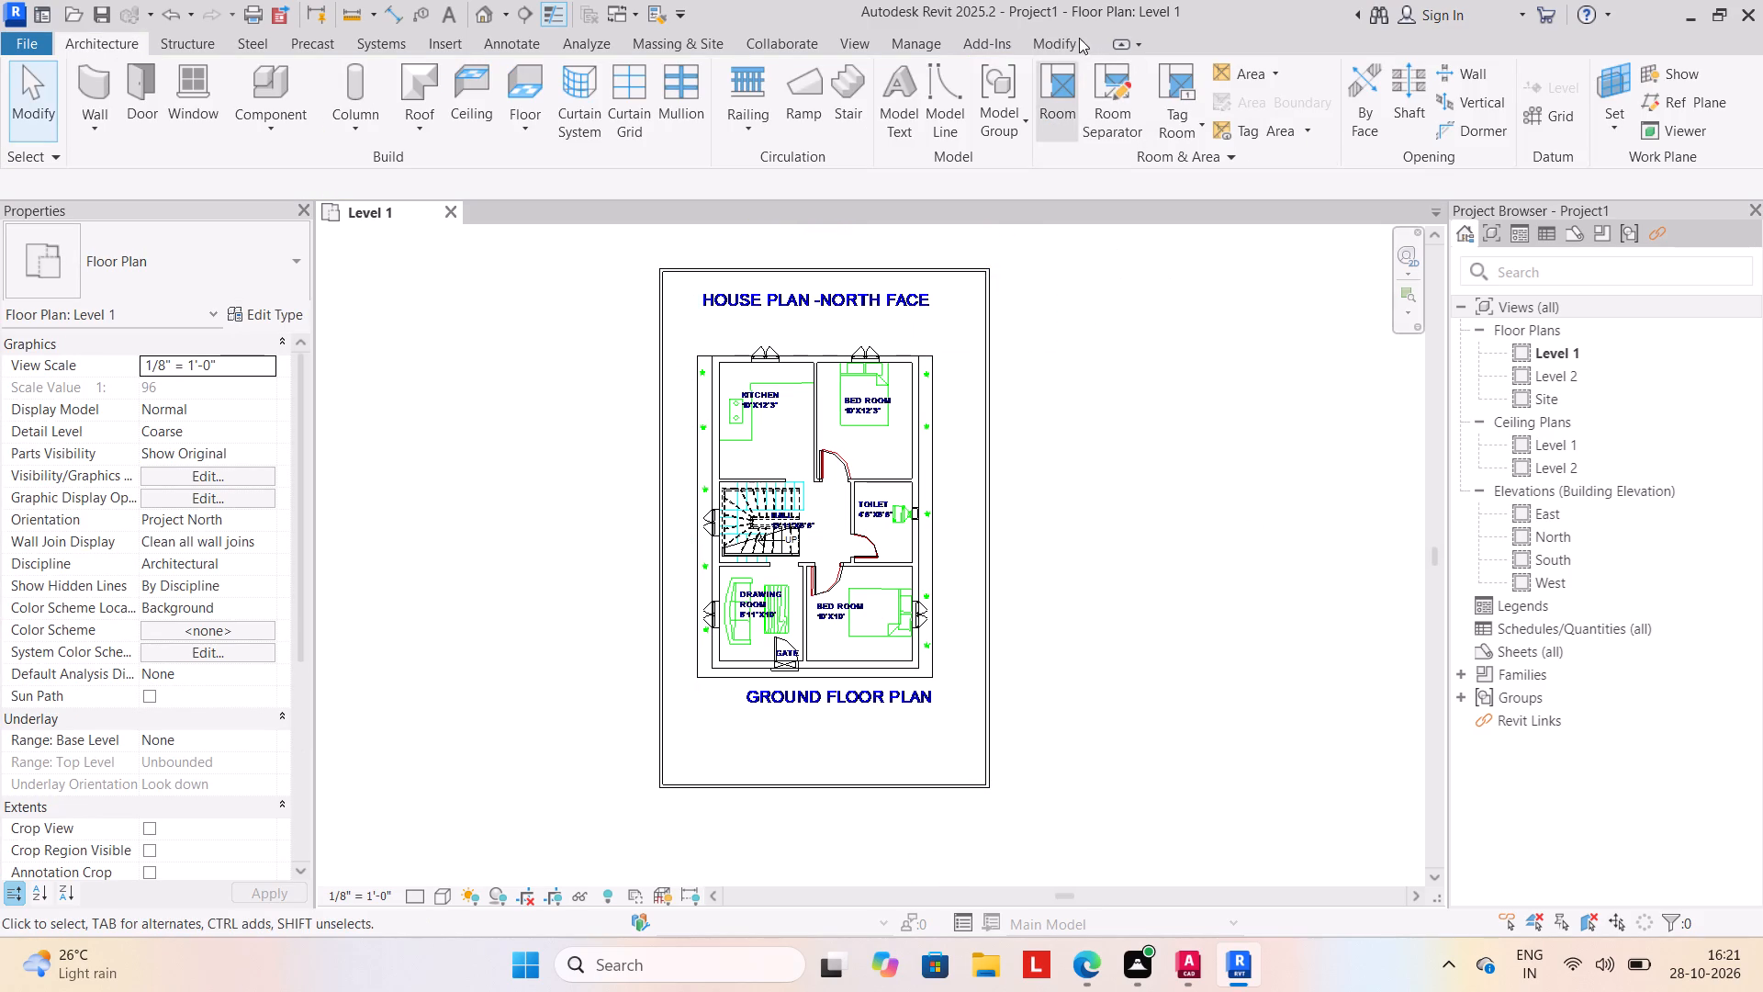
Split the boundary wall facing the gate at two points, the first about 11'-6" from its corner, and delete the middle segment.
{"action": "left_click", "coordinate": [1070, 45]}
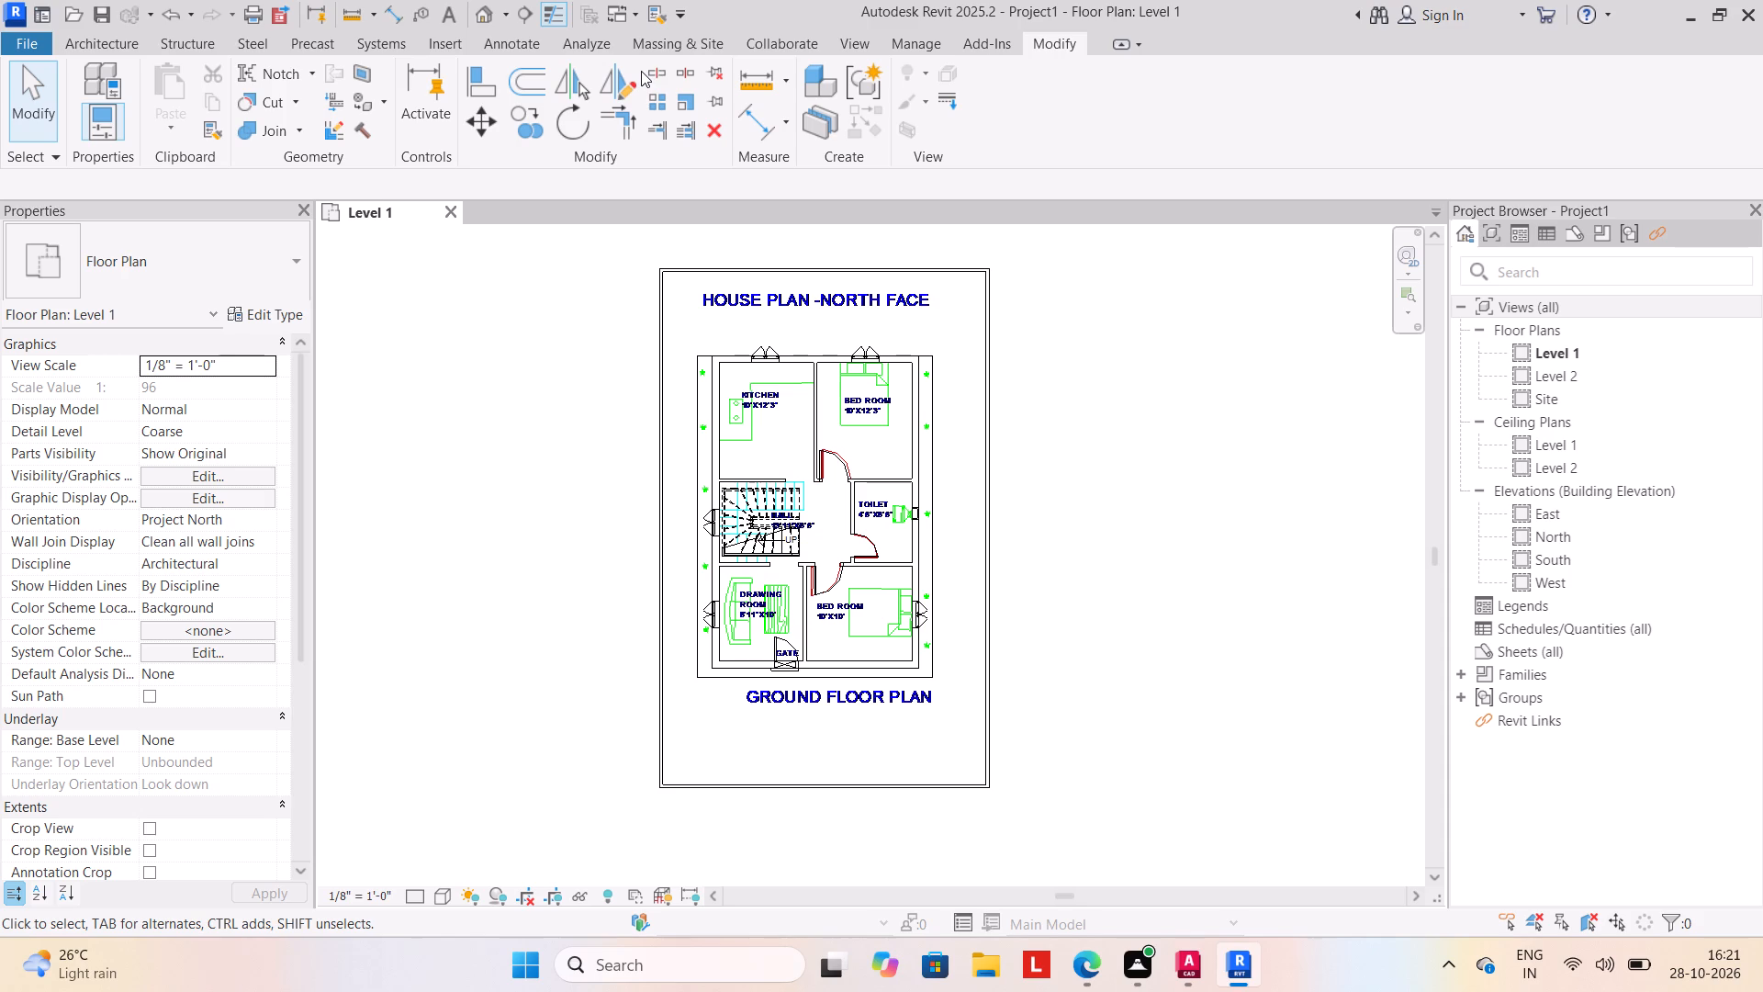
{"action": "left_click", "coordinate": [653, 69]}
{"action": "left_click_drag", "start_coordinate": [769, 788], "coordinate": [775, 791]}
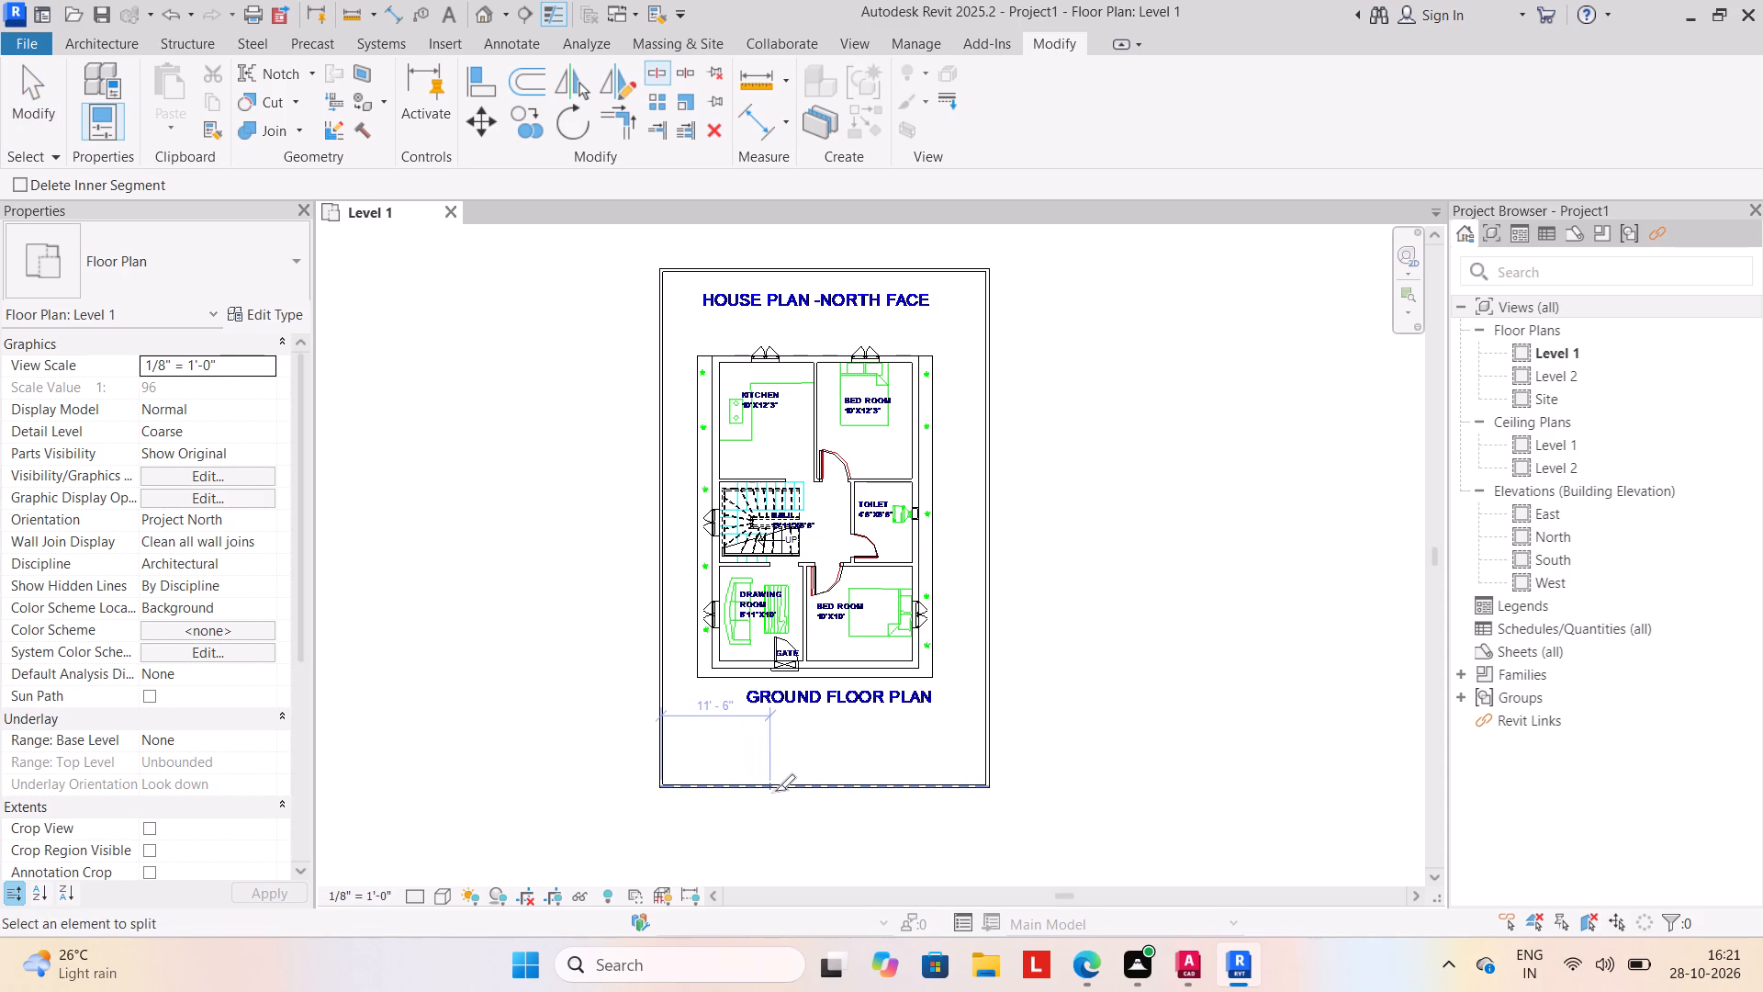
{"action": "left_click_drag", "start_coordinate": [775, 791], "coordinate": [783, 795]}
{"action": "left_click", "coordinate": [848, 779]}
{"action": "key", "text": "Escape"}
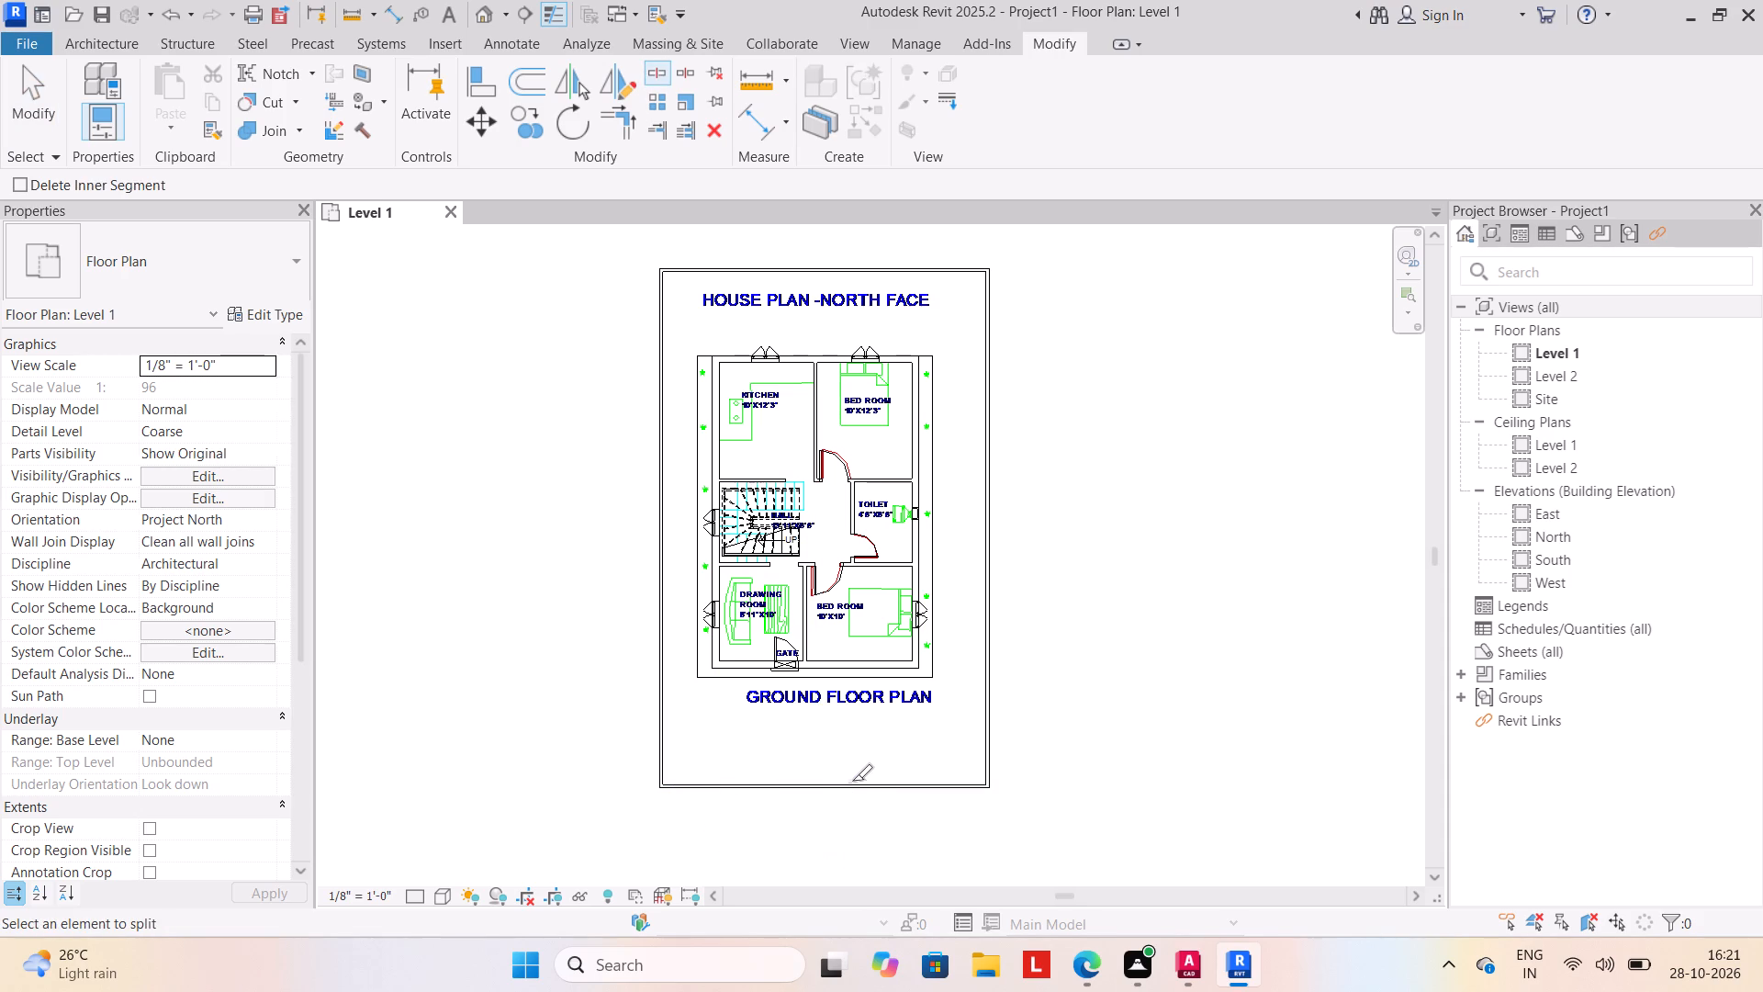
{"action": "key", "text": "Escape"}
{"action": "key", "text": "Escape"}
{"action": "left_click", "coordinate": [810, 782]}
{"action": "key", "text": "Delete"}
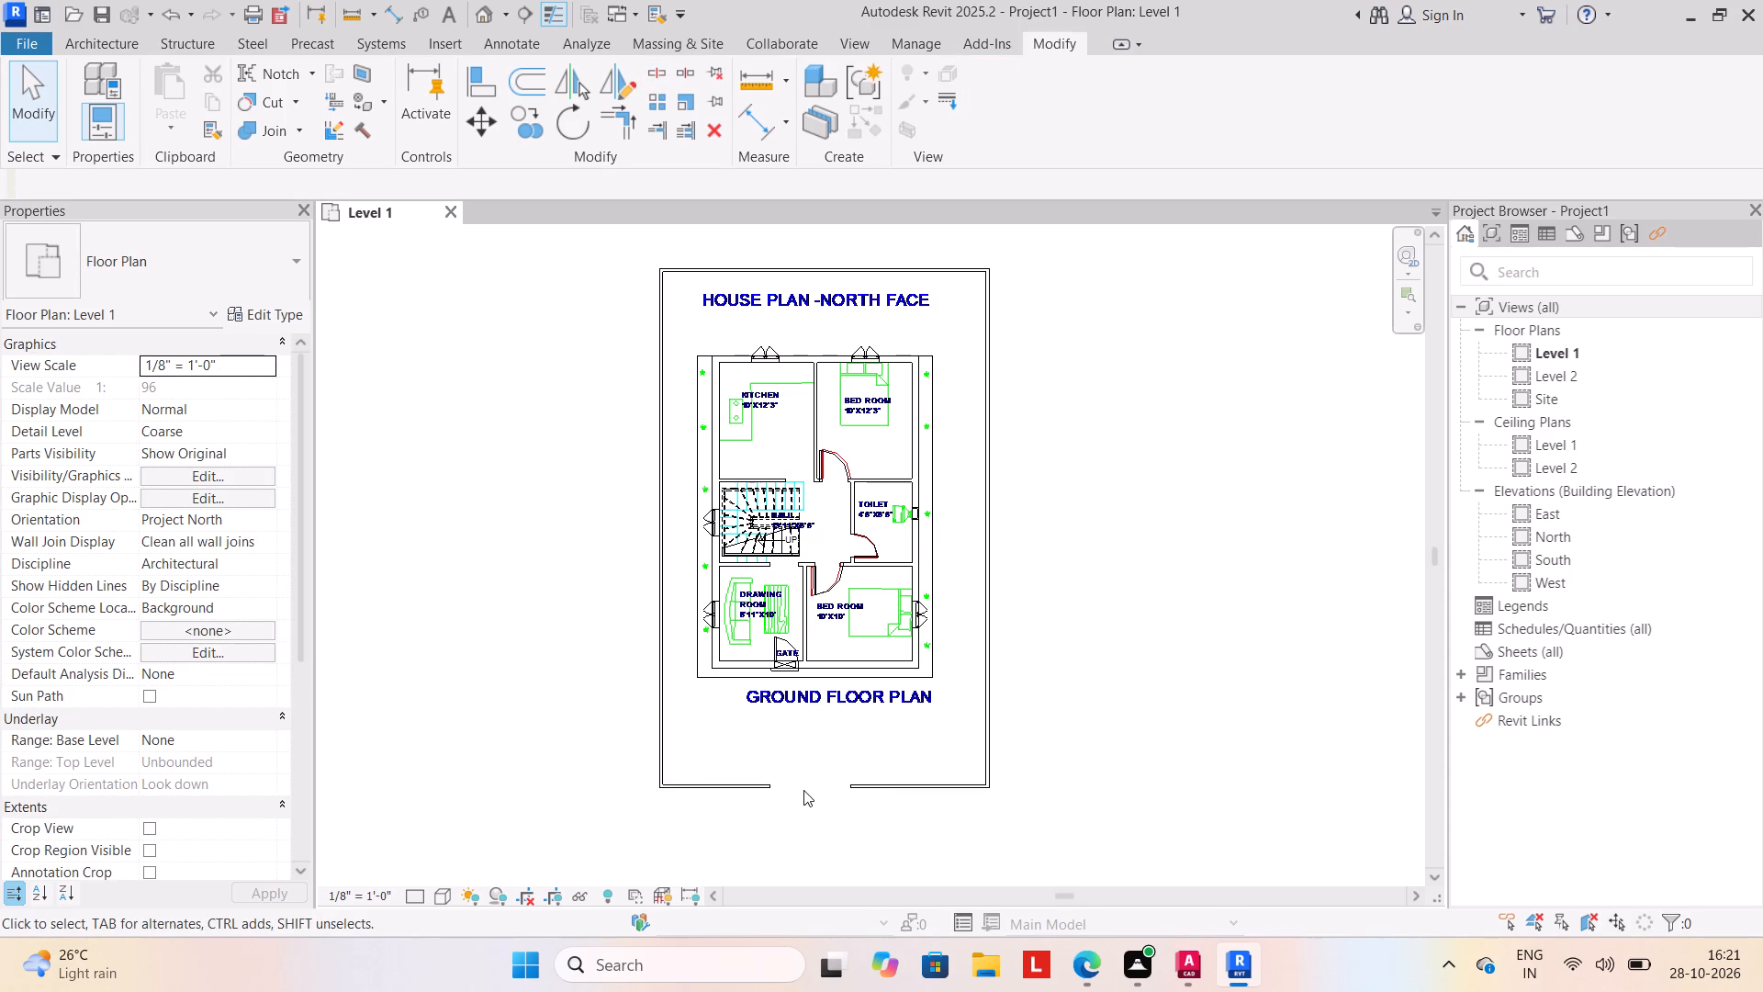
Create a rectangular Generic - 12" floor on Level 1 between opposite outer corners of the boundary wall.
{"action": "left_click", "coordinate": [77, 39]}
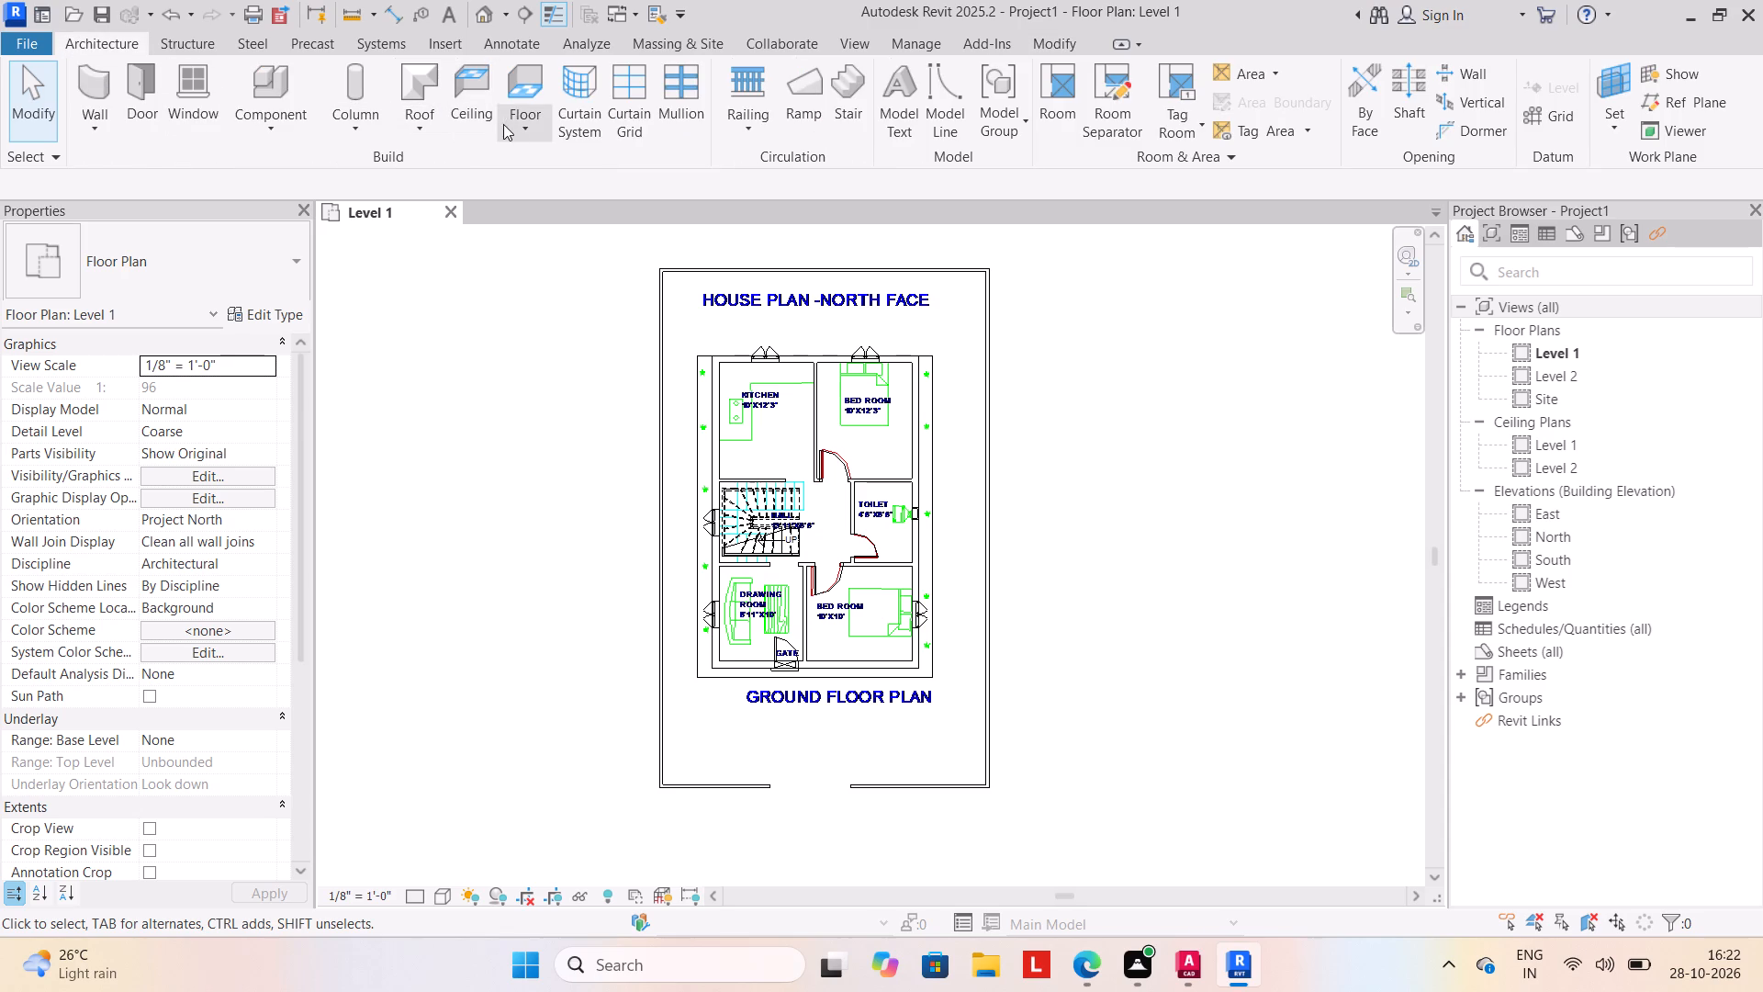
{"action": "left_click", "coordinate": [519, 129]}
{"action": "left_click", "coordinate": [542, 163]}
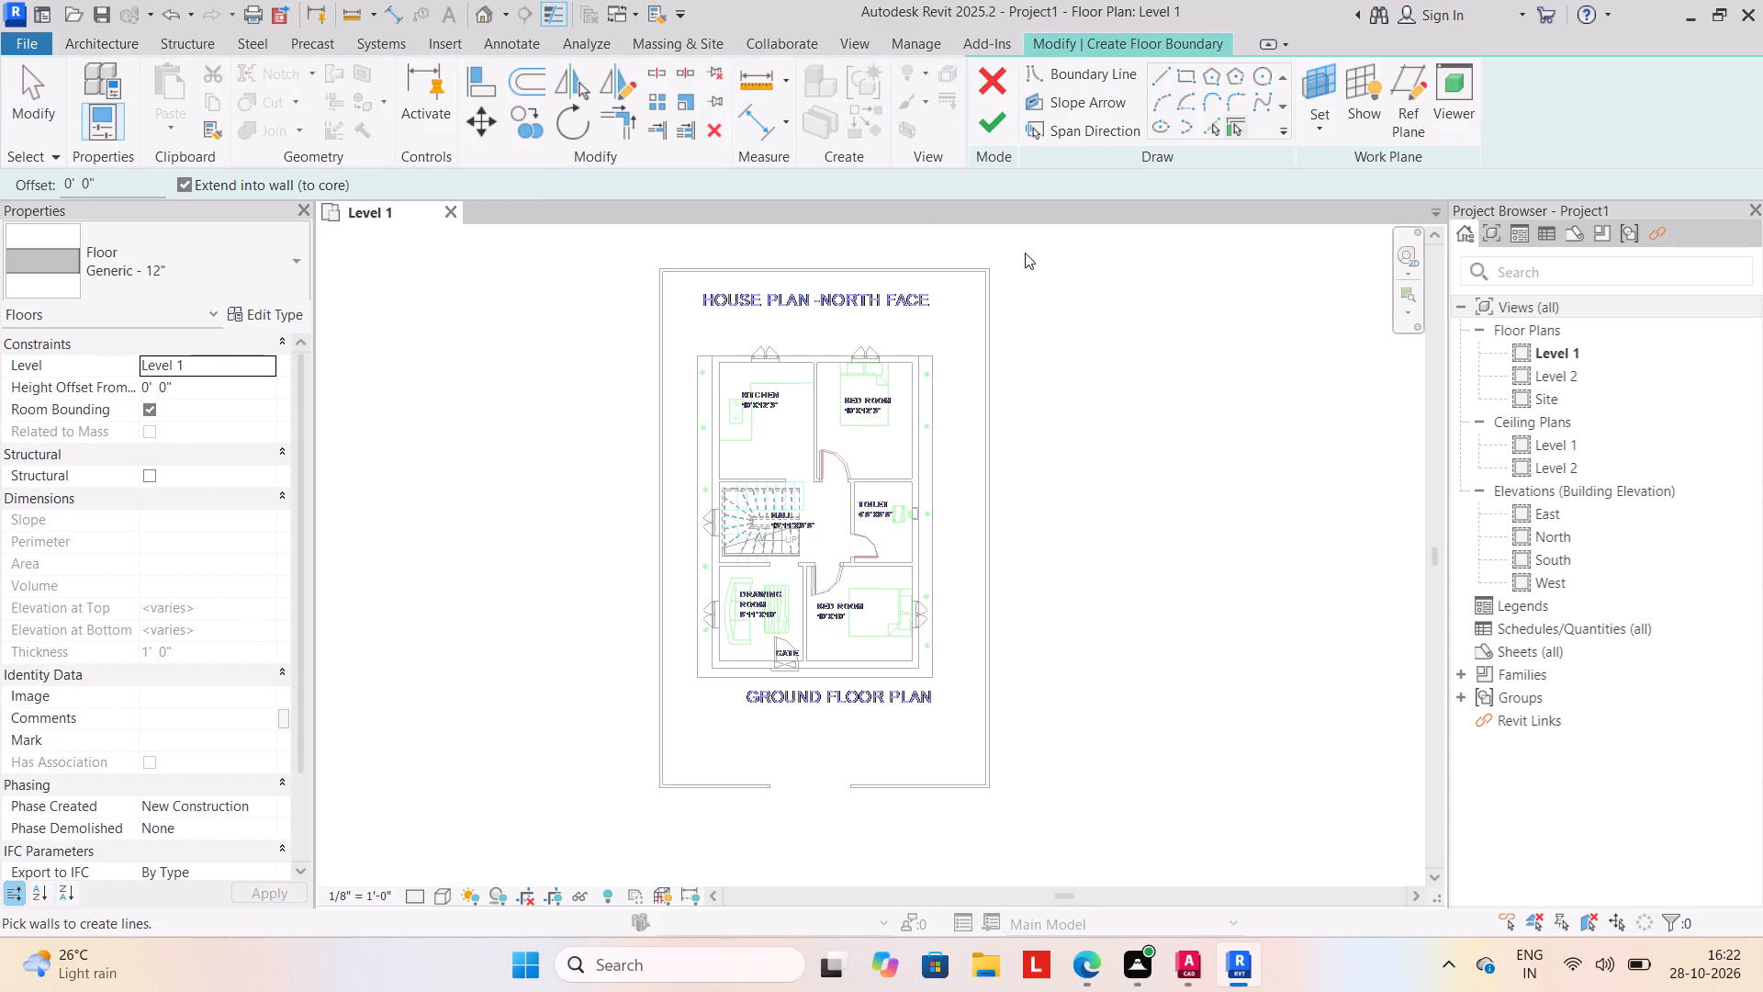
{"action": "left_click", "coordinate": [1182, 67]}
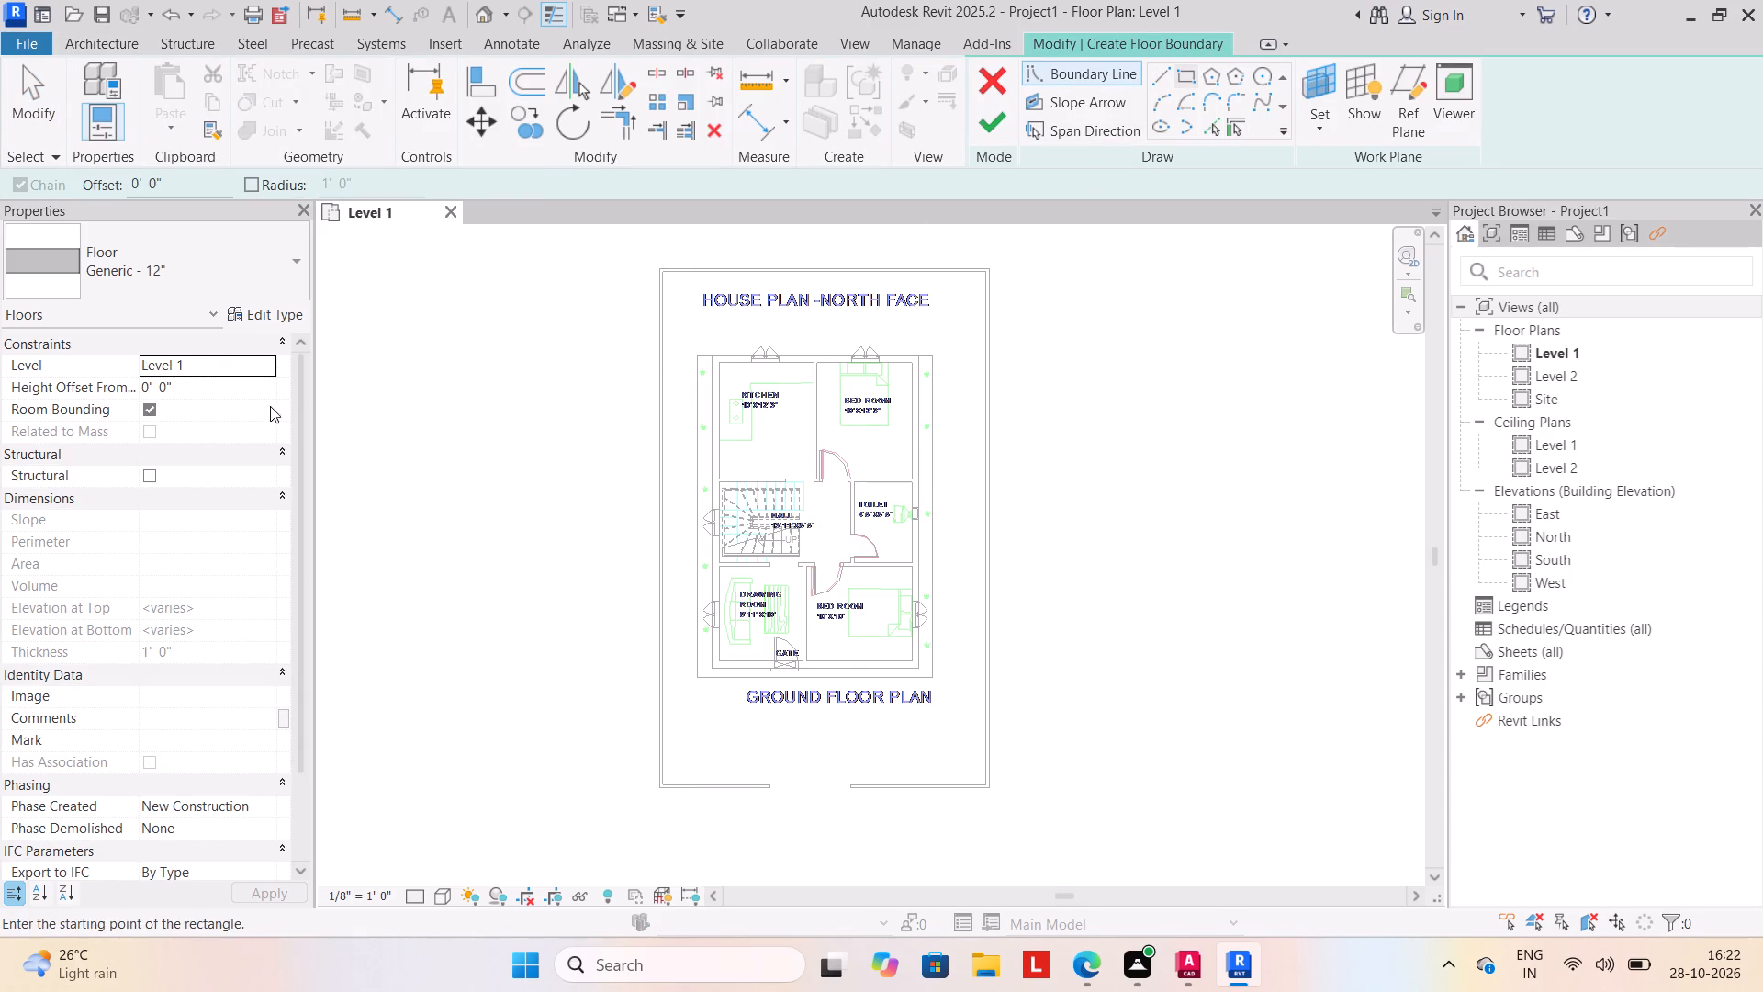
{"action": "scroll", "coordinate": [635, 238], "scroll_direction": "up", "scroll_amount": 2}
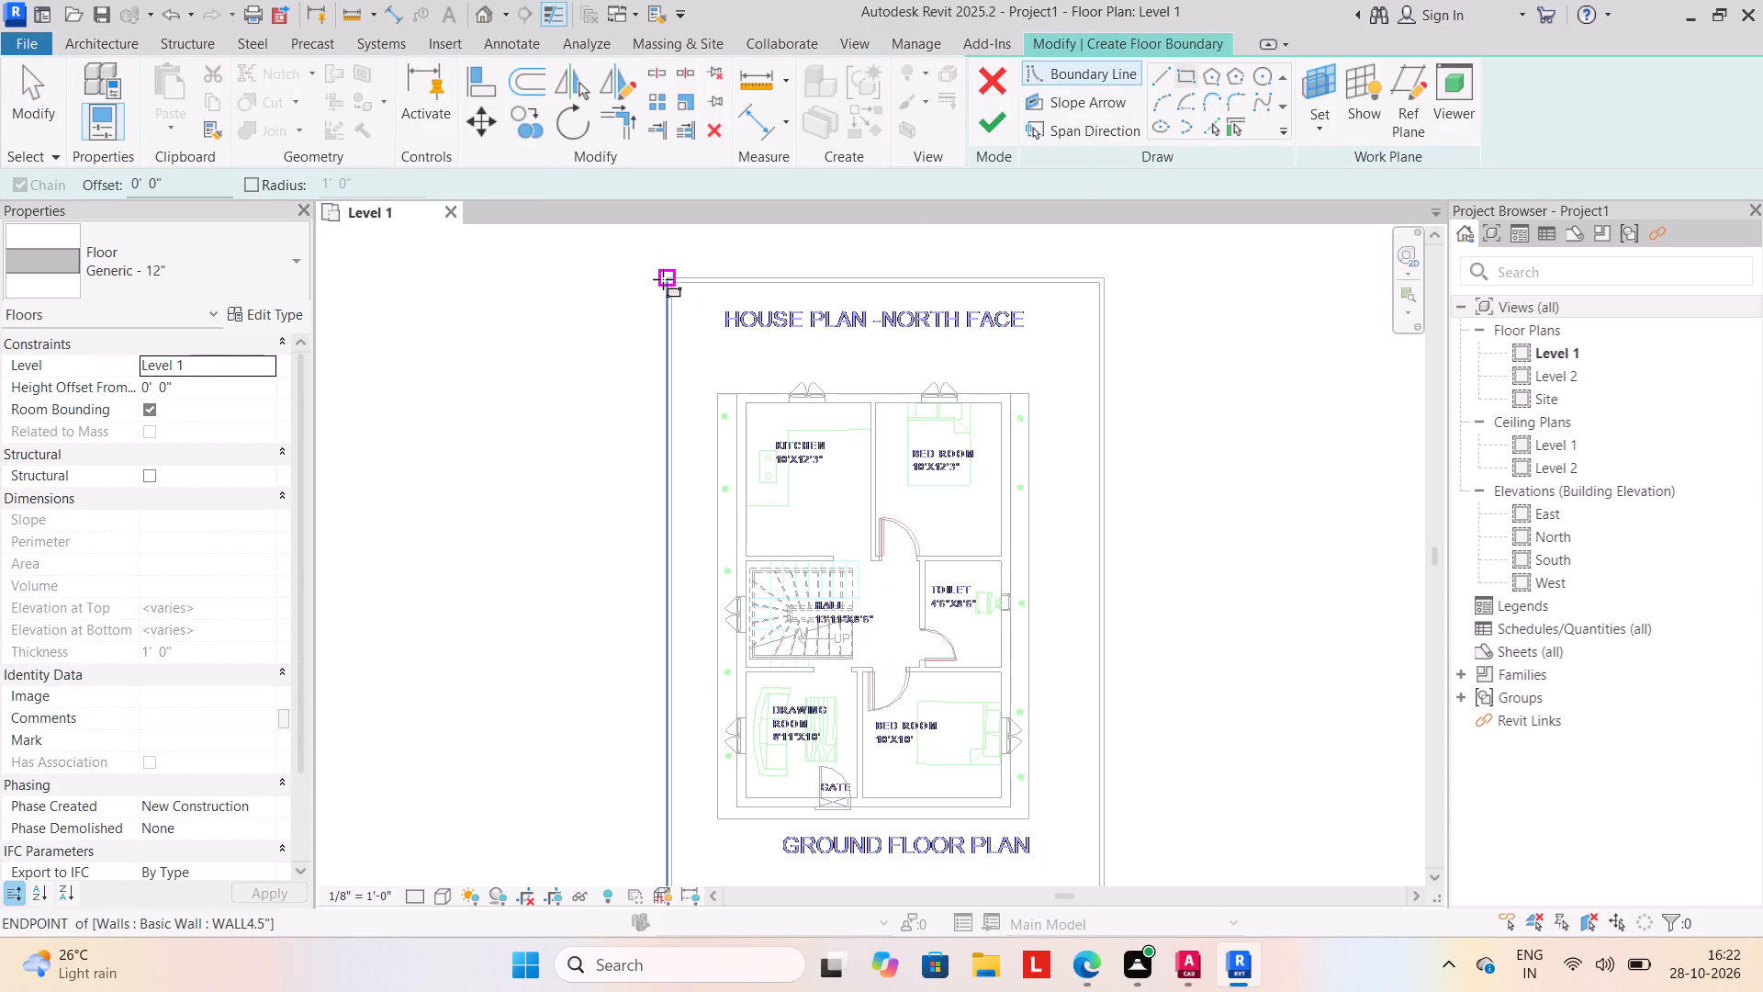
{"action": "left_click_drag", "start_coordinate": [663, 279], "coordinate": [671, 279]}
{"action": "middle_click_drag", "start_coordinate": [987, 778], "coordinate": [926, 524]}
{"action": "scroll", "coordinate": [1061, 733], "scroll_direction": "up", "scroll_amount": 5}
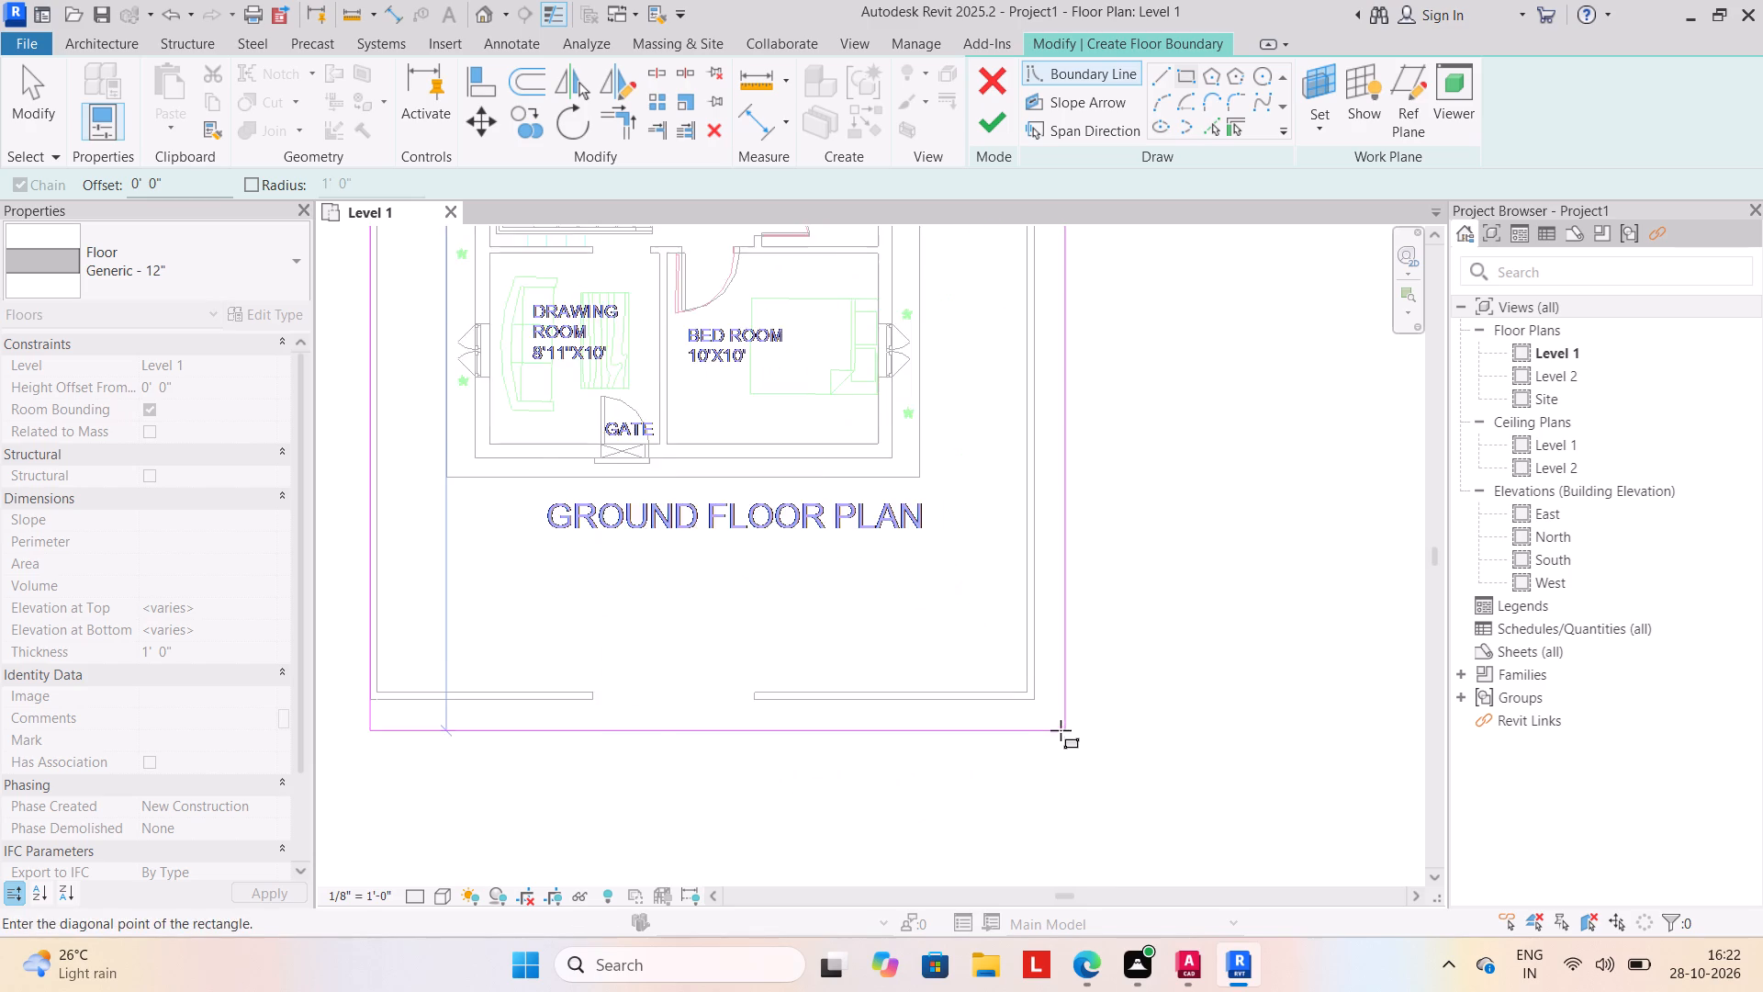
{"action": "left_click", "coordinate": [1024, 693]}
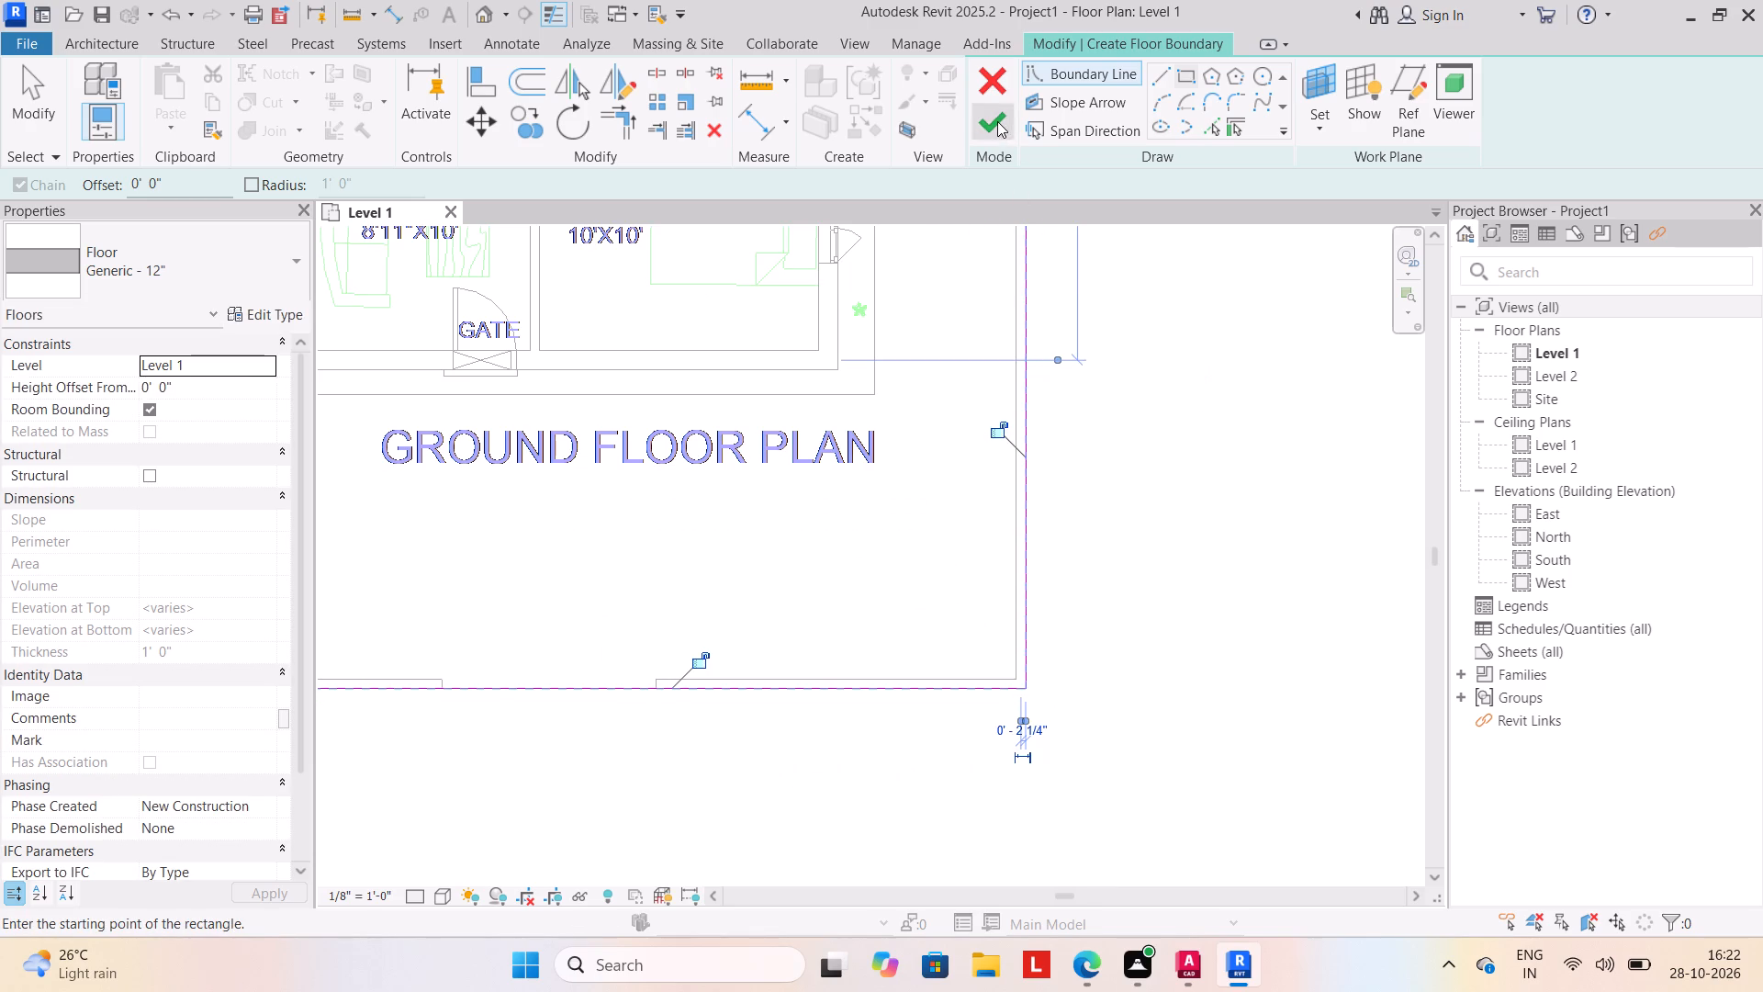
{"action": "left_click", "coordinate": [997, 121]}
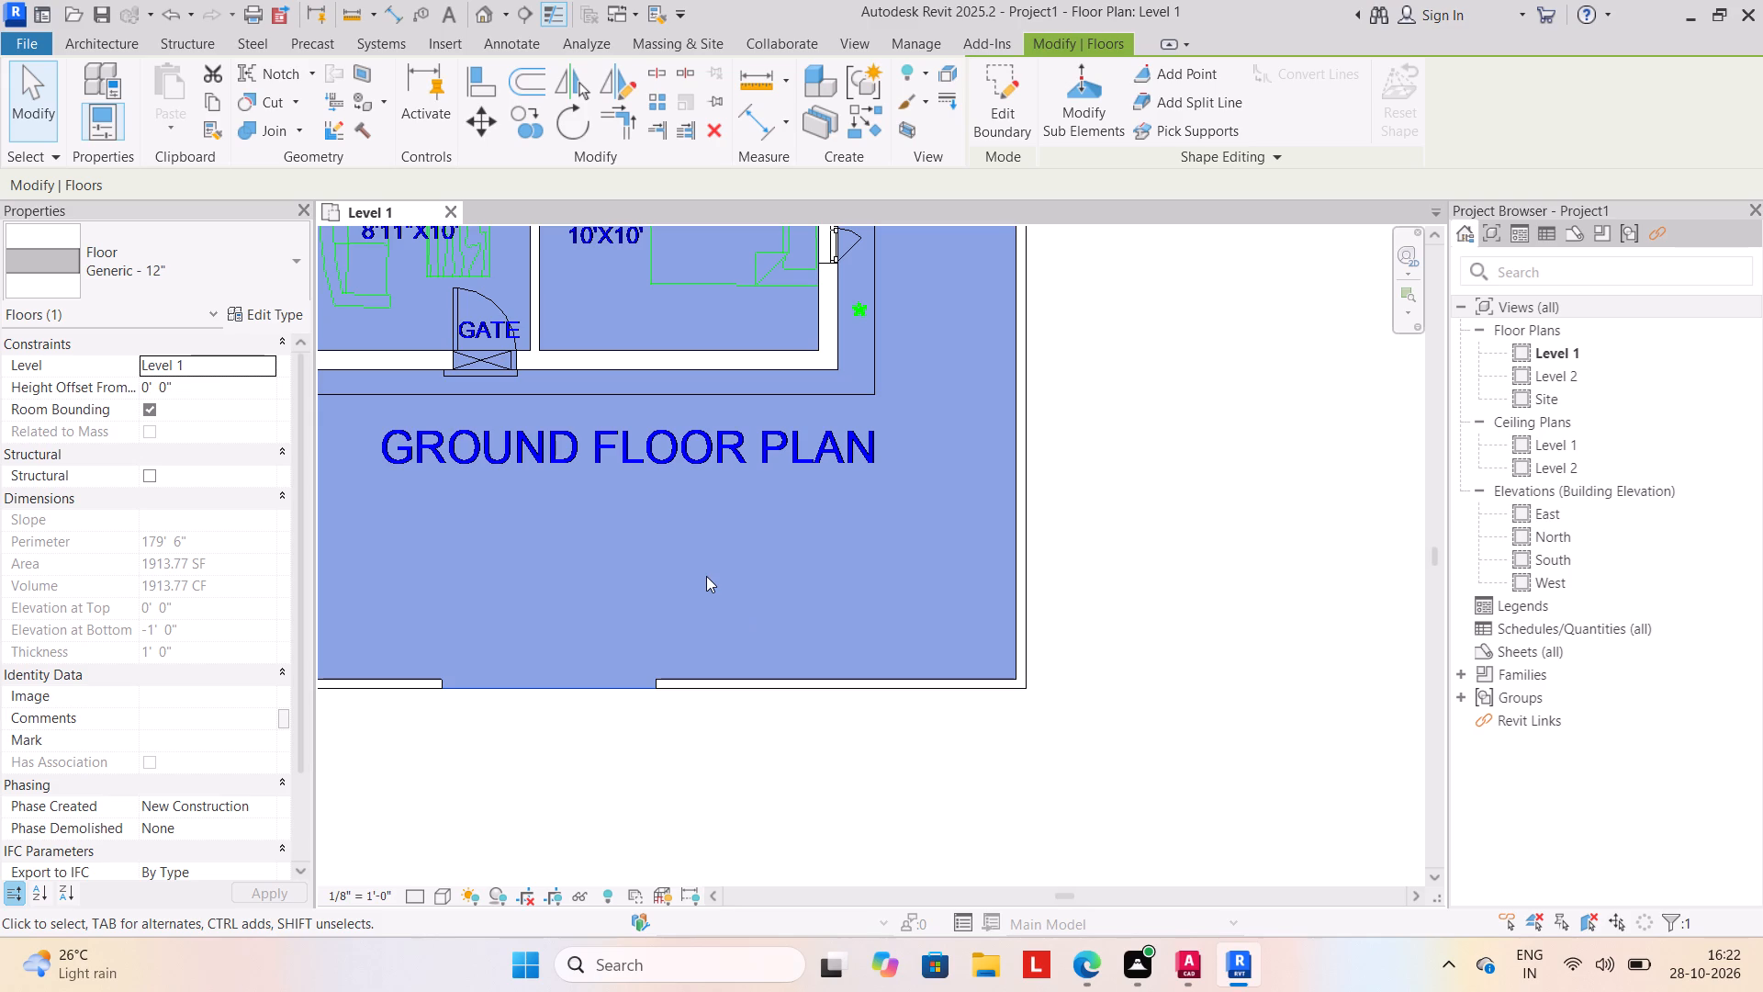
{"action": "left_click", "coordinate": [617, 804]}
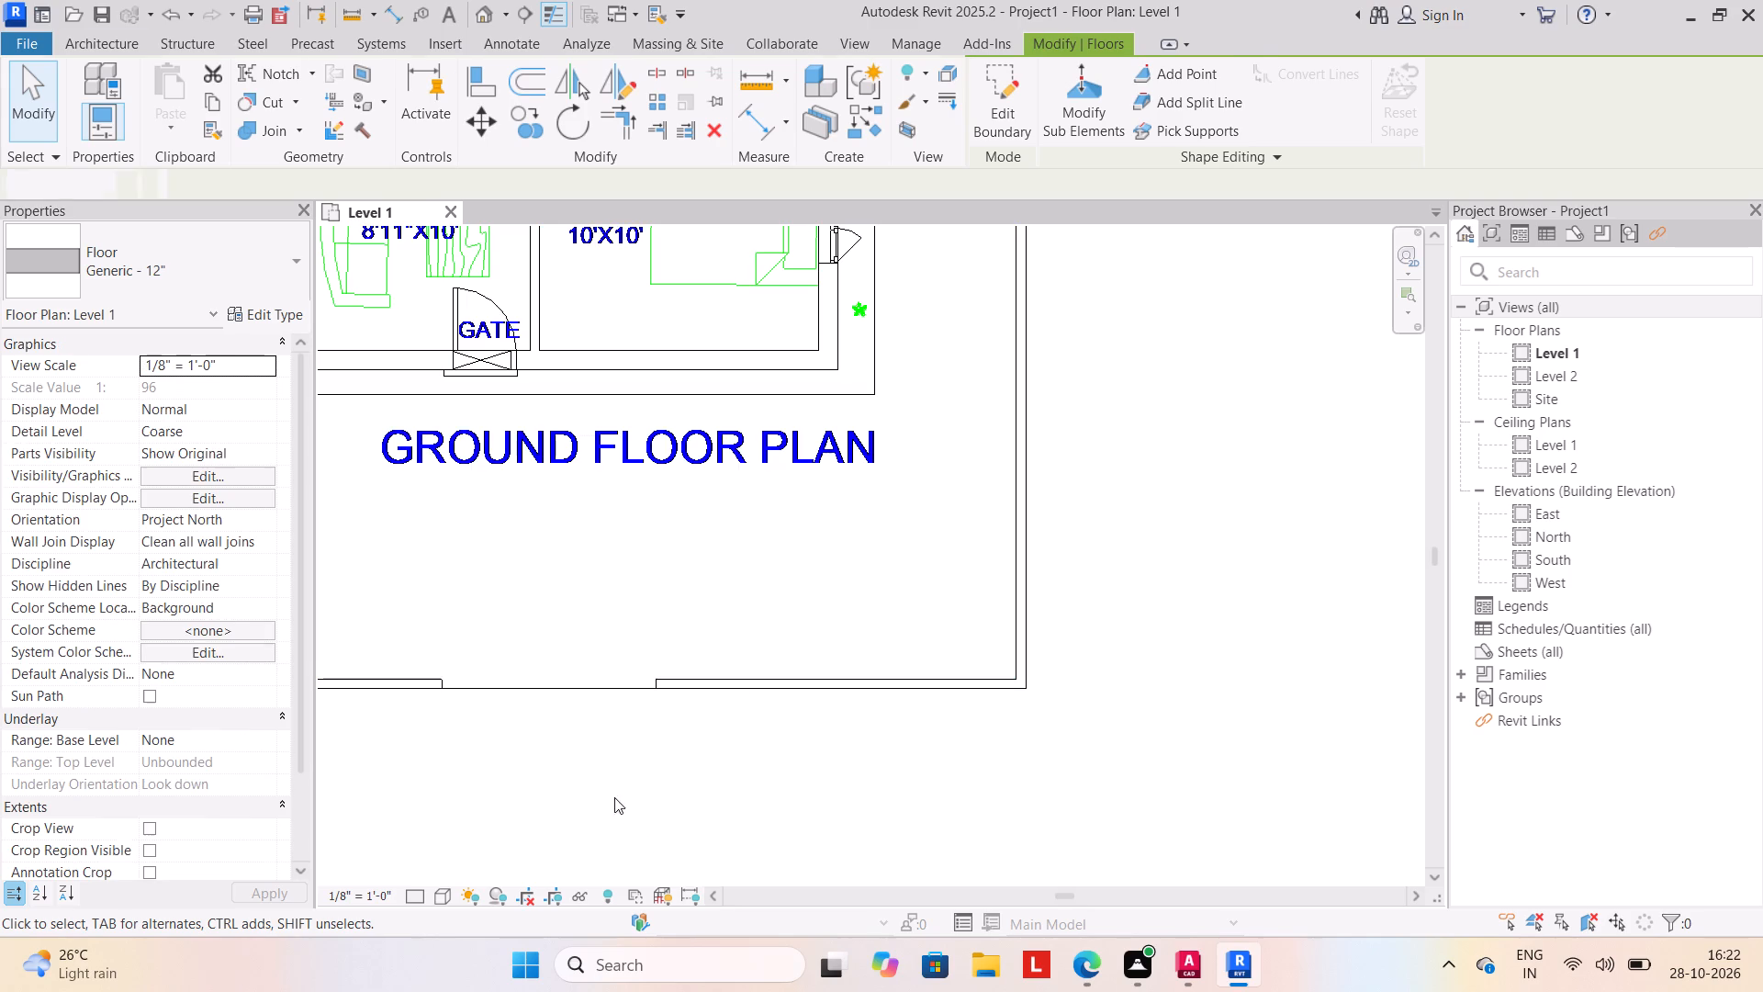
Set the structure layer thickness of the Generic - 12" floor type to 6".
{"action": "left_click", "coordinate": [603, 682]}
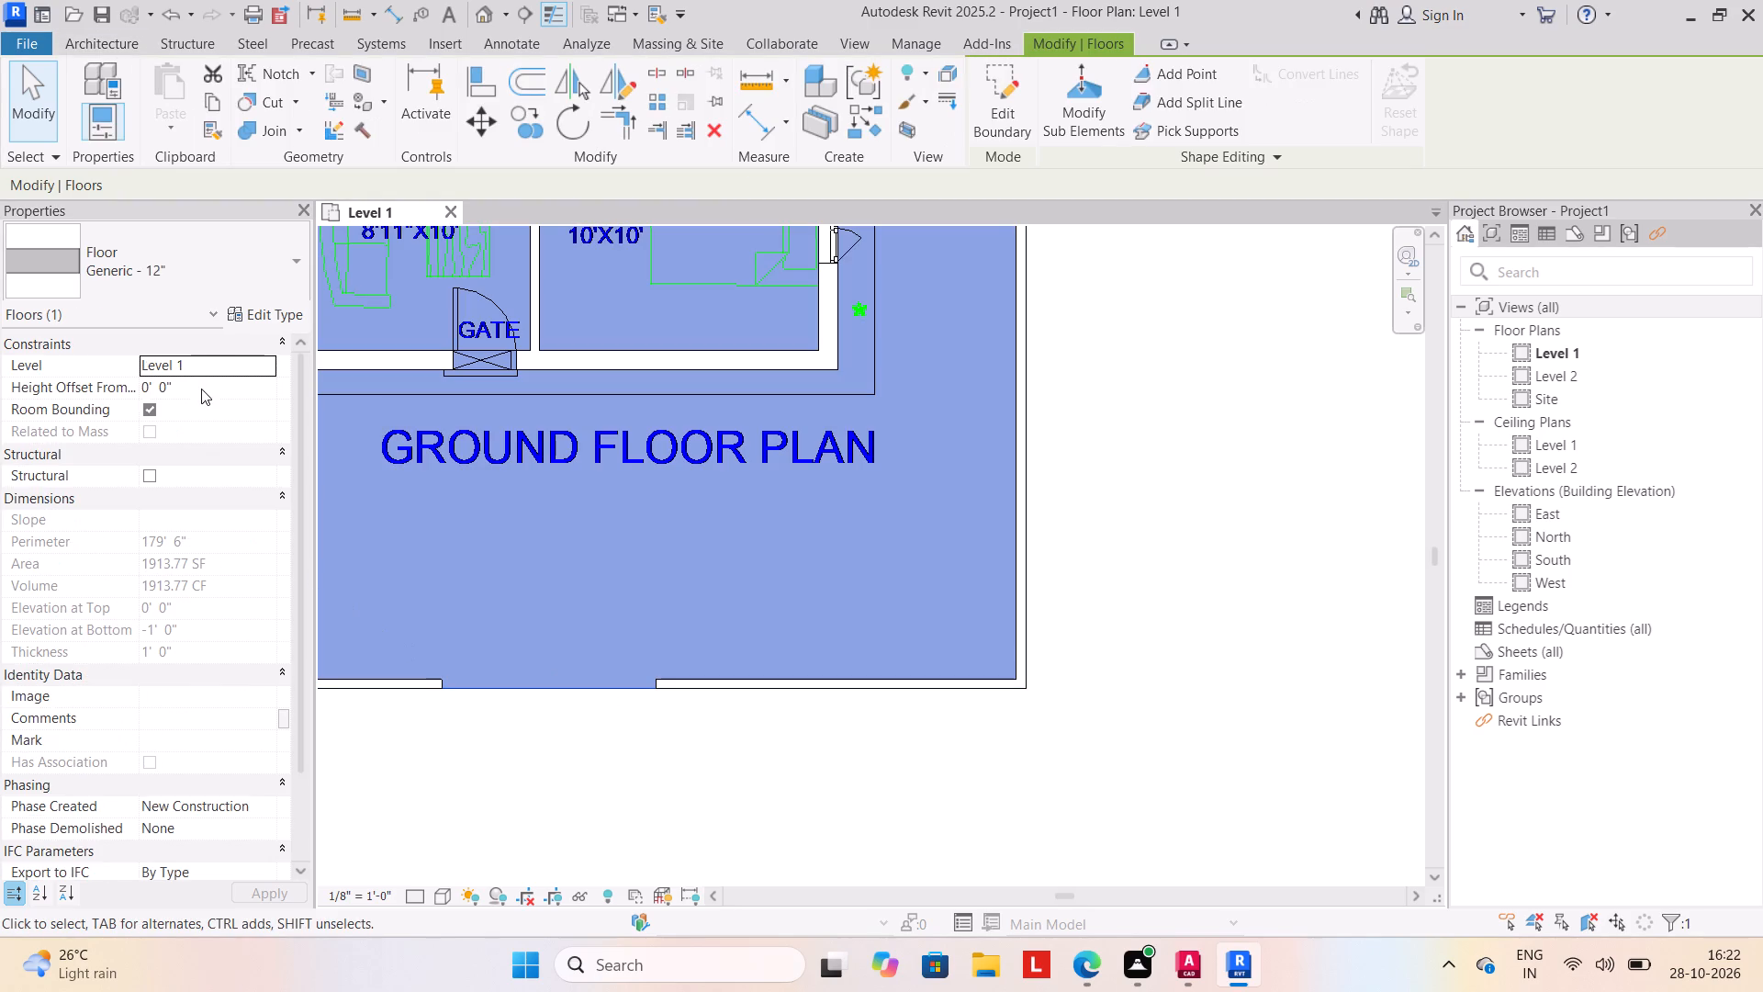
{"action": "scroll", "coordinate": [475, 590], "scroll_direction": "down", "scroll_amount": 3}
{"action": "middle_click_drag", "start_coordinate": [530, 606], "coordinate": [702, 628]}
{"action": "scroll", "coordinate": [650, 626], "scroll_direction": "up", "scroll_amount": 1}
{"action": "left_click", "coordinate": [277, 319]}
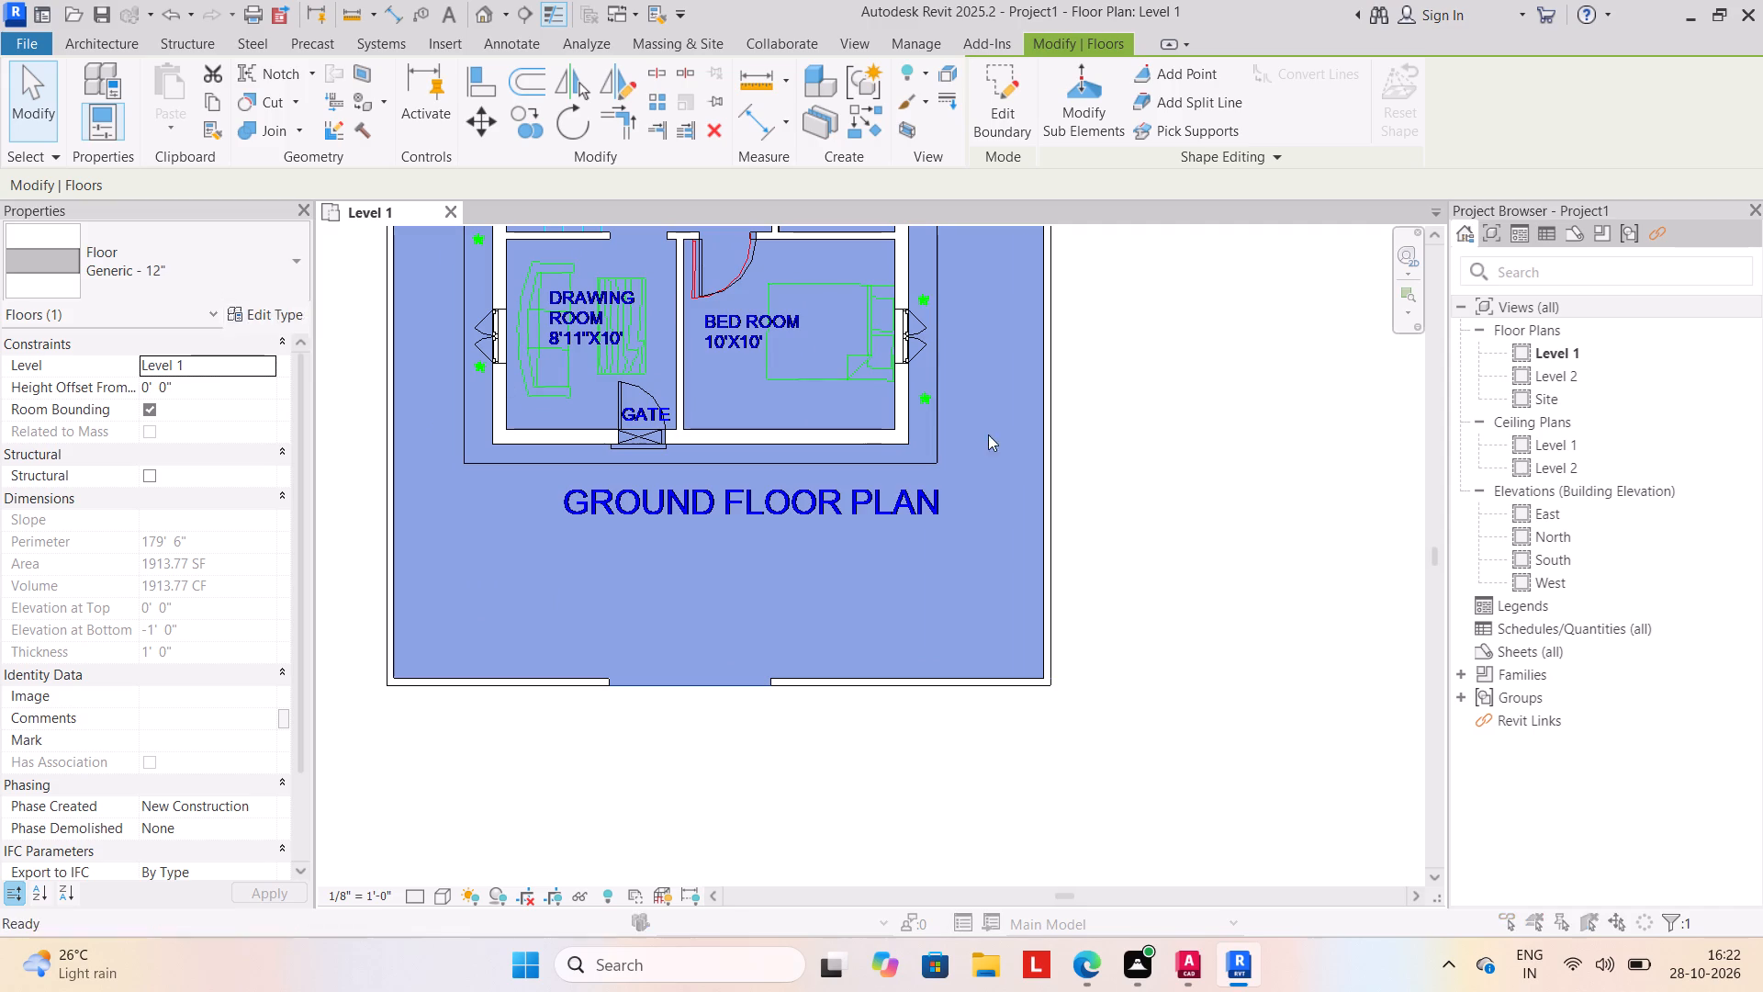
{"action": "left_click", "coordinate": [1247, 442]}
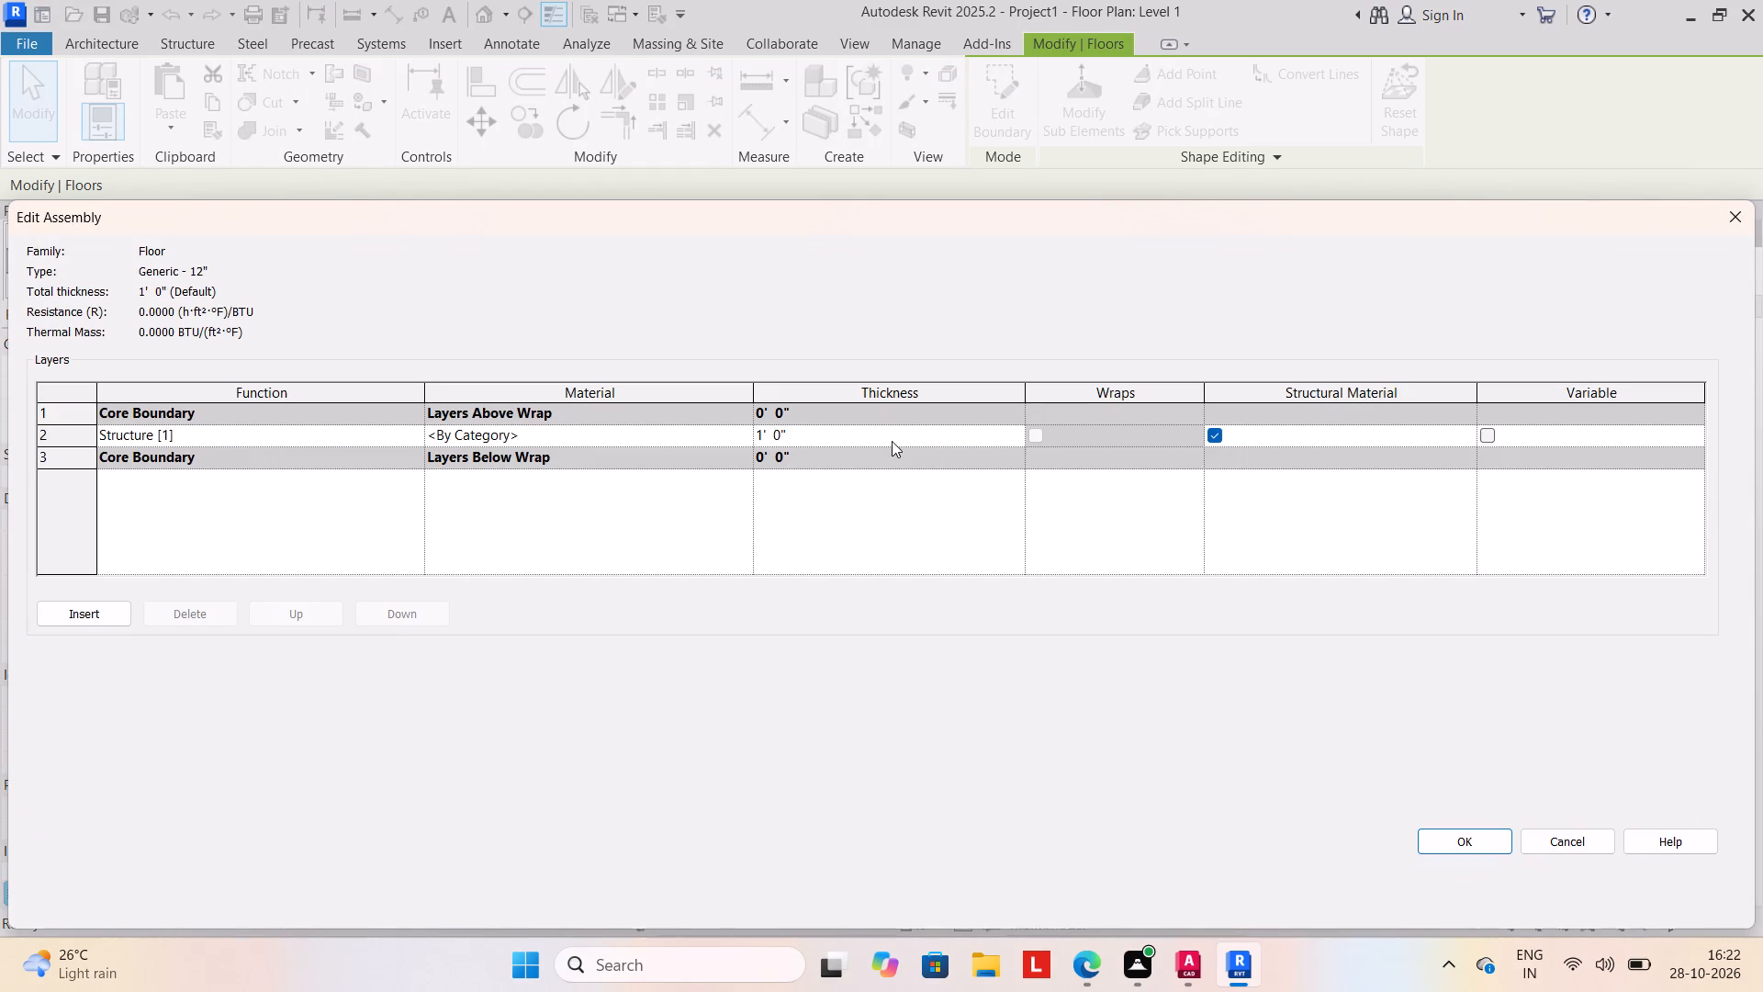
{"action": "left_click", "coordinate": [892, 441]}
{"action": "type", "text": "6\""}
{"action": "left_click", "coordinate": [1451, 827]}
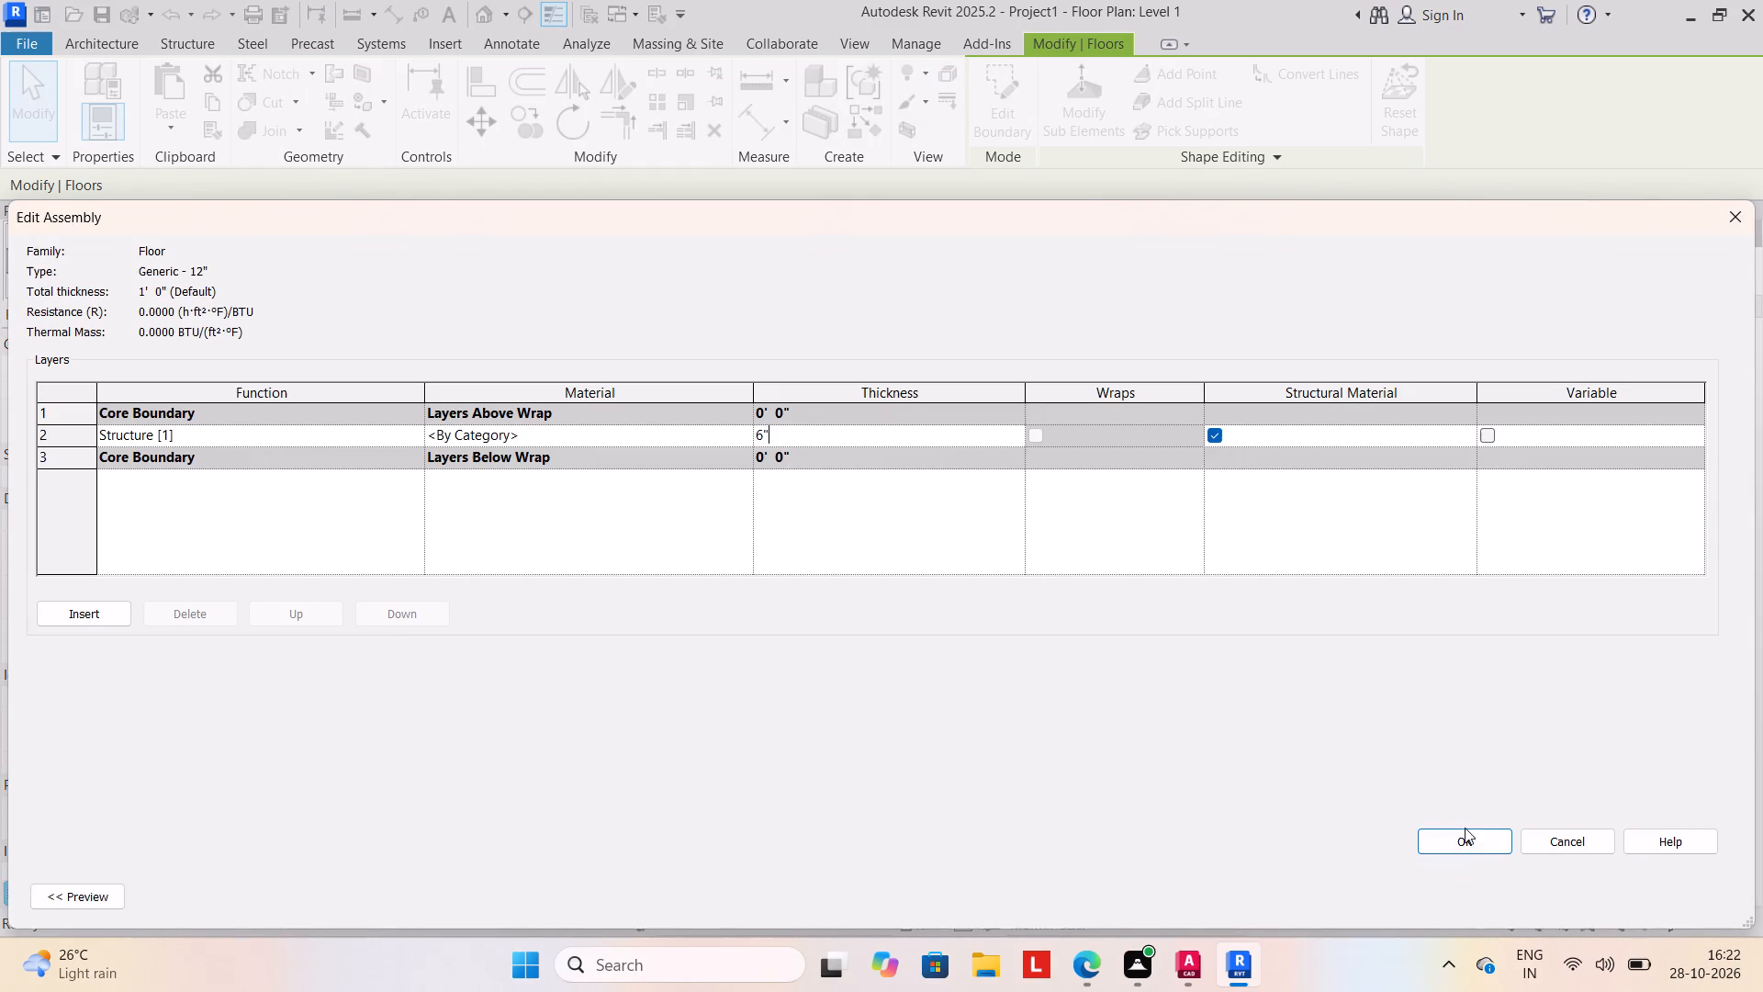
{"action": "left_click", "coordinate": [1466, 839]}
{"action": "left_click", "coordinate": [1707, 893]}
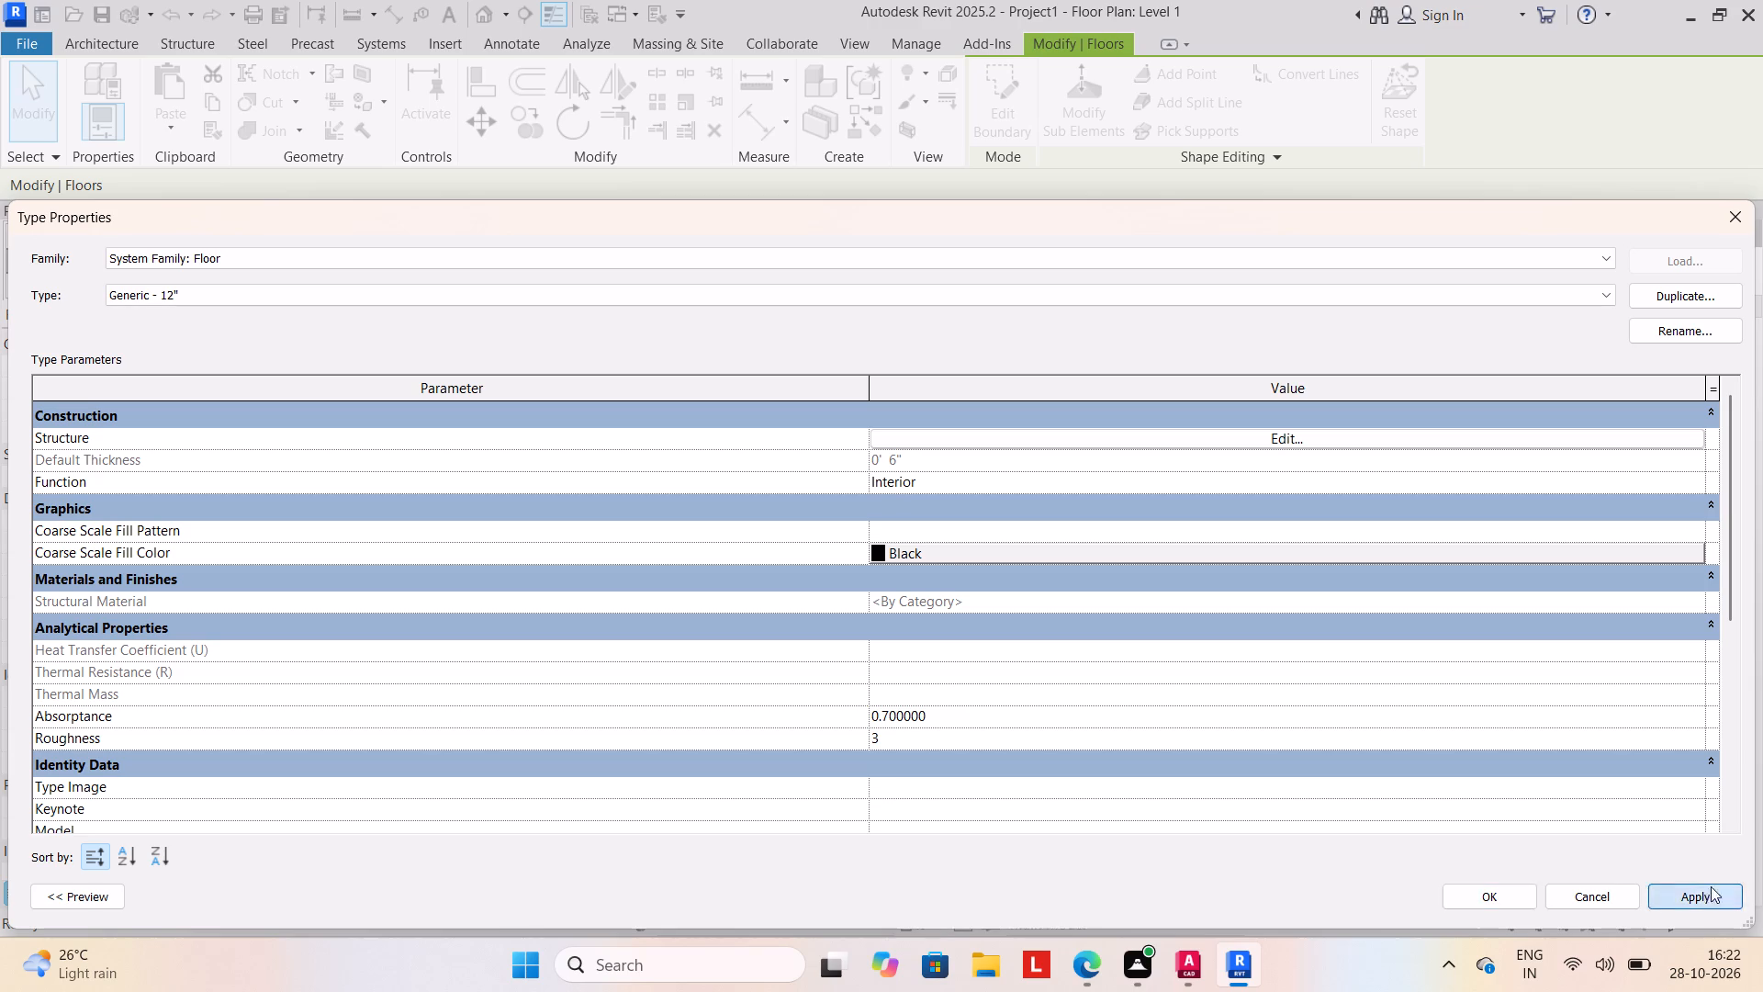
{"action": "left_click", "coordinate": [1492, 890]}
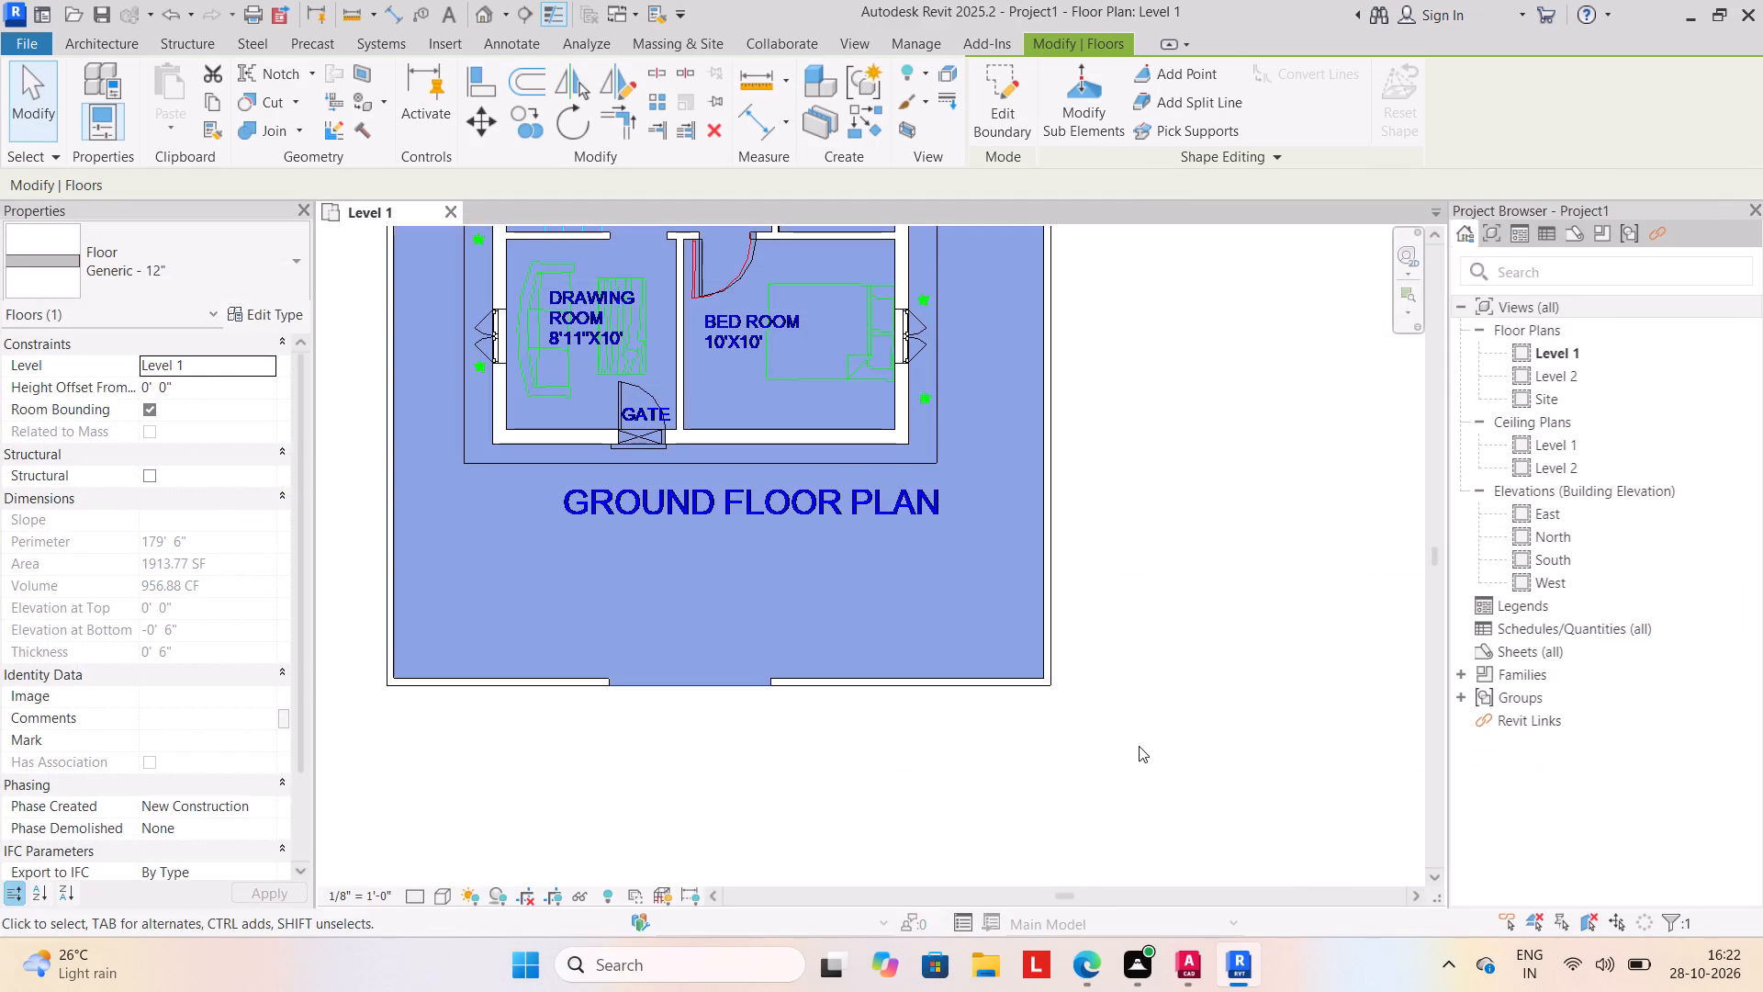
{"action": "left_click", "coordinate": [1139, 746]}
Open the default 3D view of the house and set its visual style to Shaded.
{"action": "scroll", "coordinate": [1017, 713], "scroll_direction": "down", "scroll_amount": 5}
{"action": "middle_click_drag", "start_coordinate": [988, 732], "coordinate": [951, 802]}
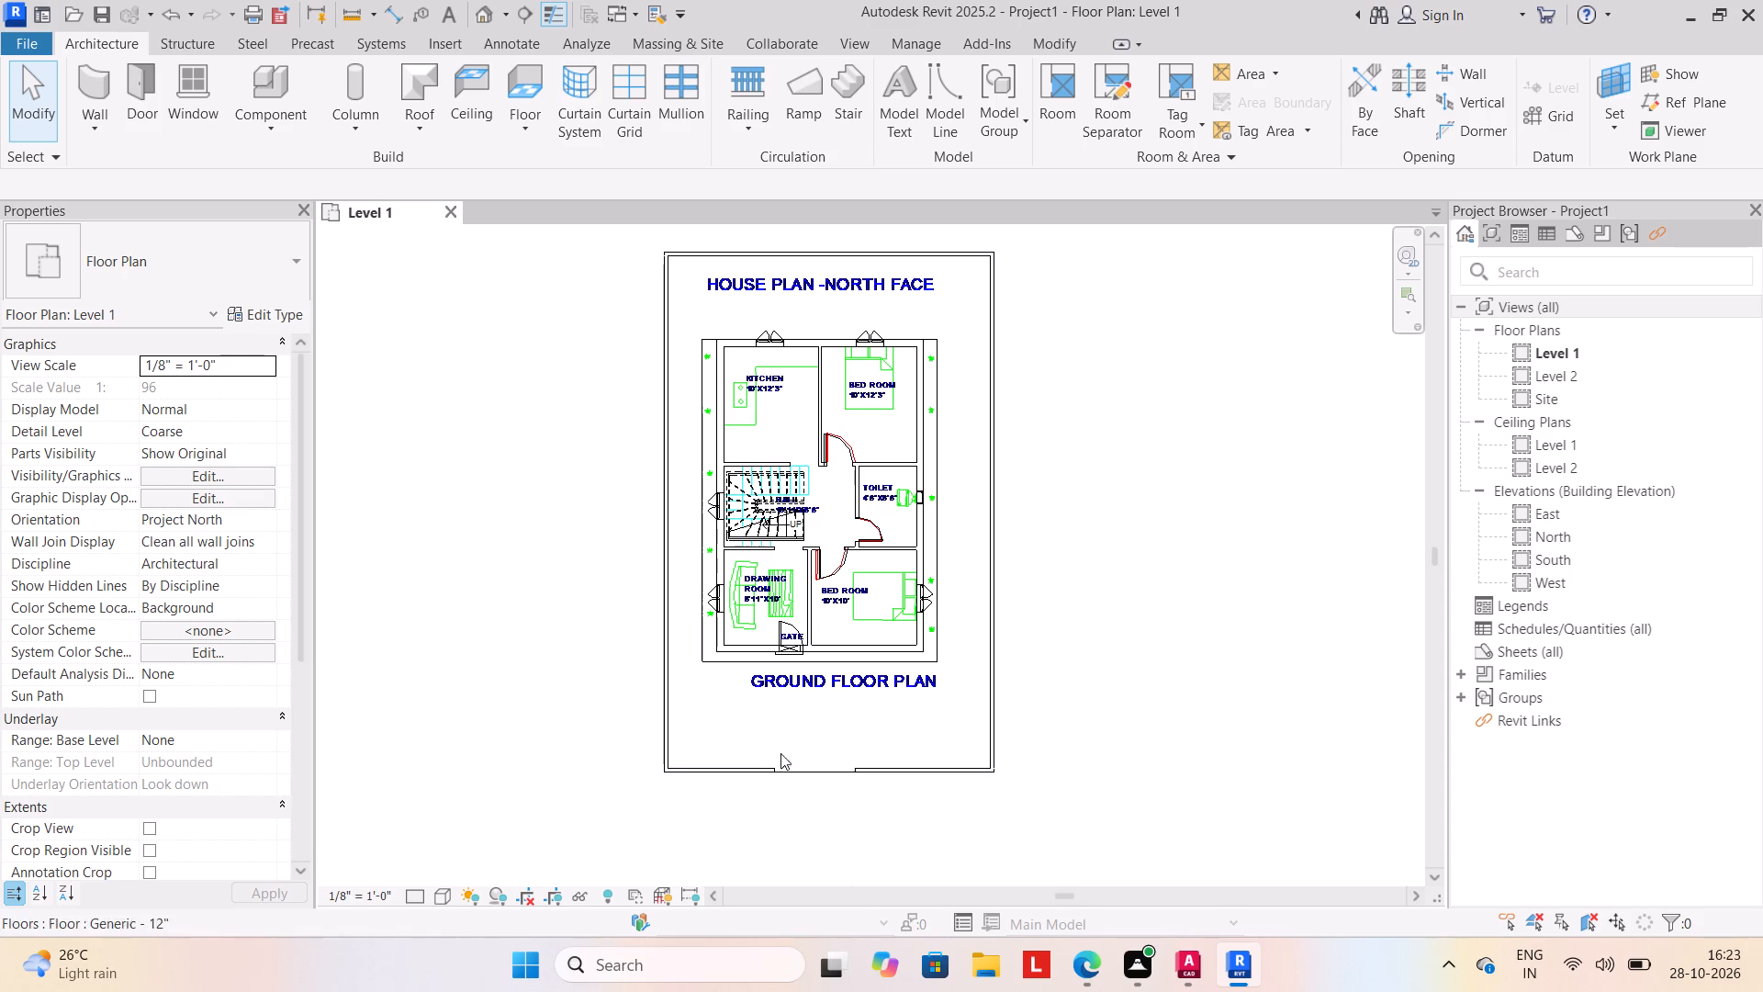
{"action": "left_click", "coordinate": [505, 11]}
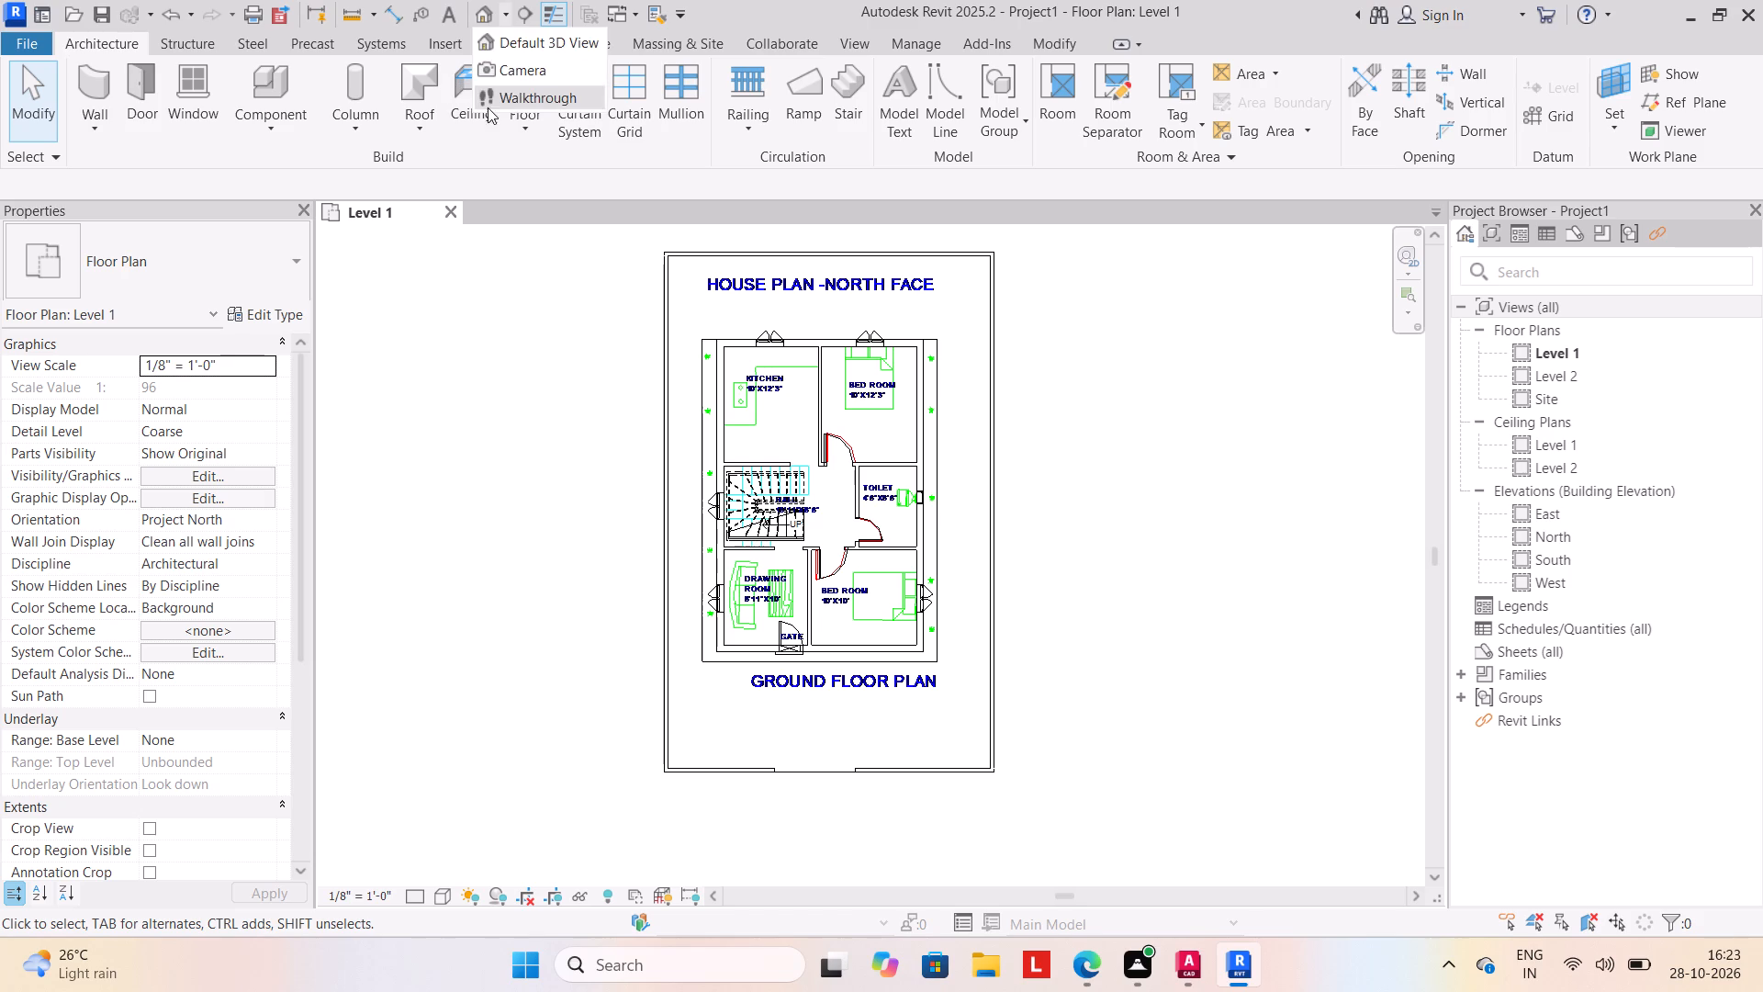
{"action": "left_click", "coordinate": [520, 50]}
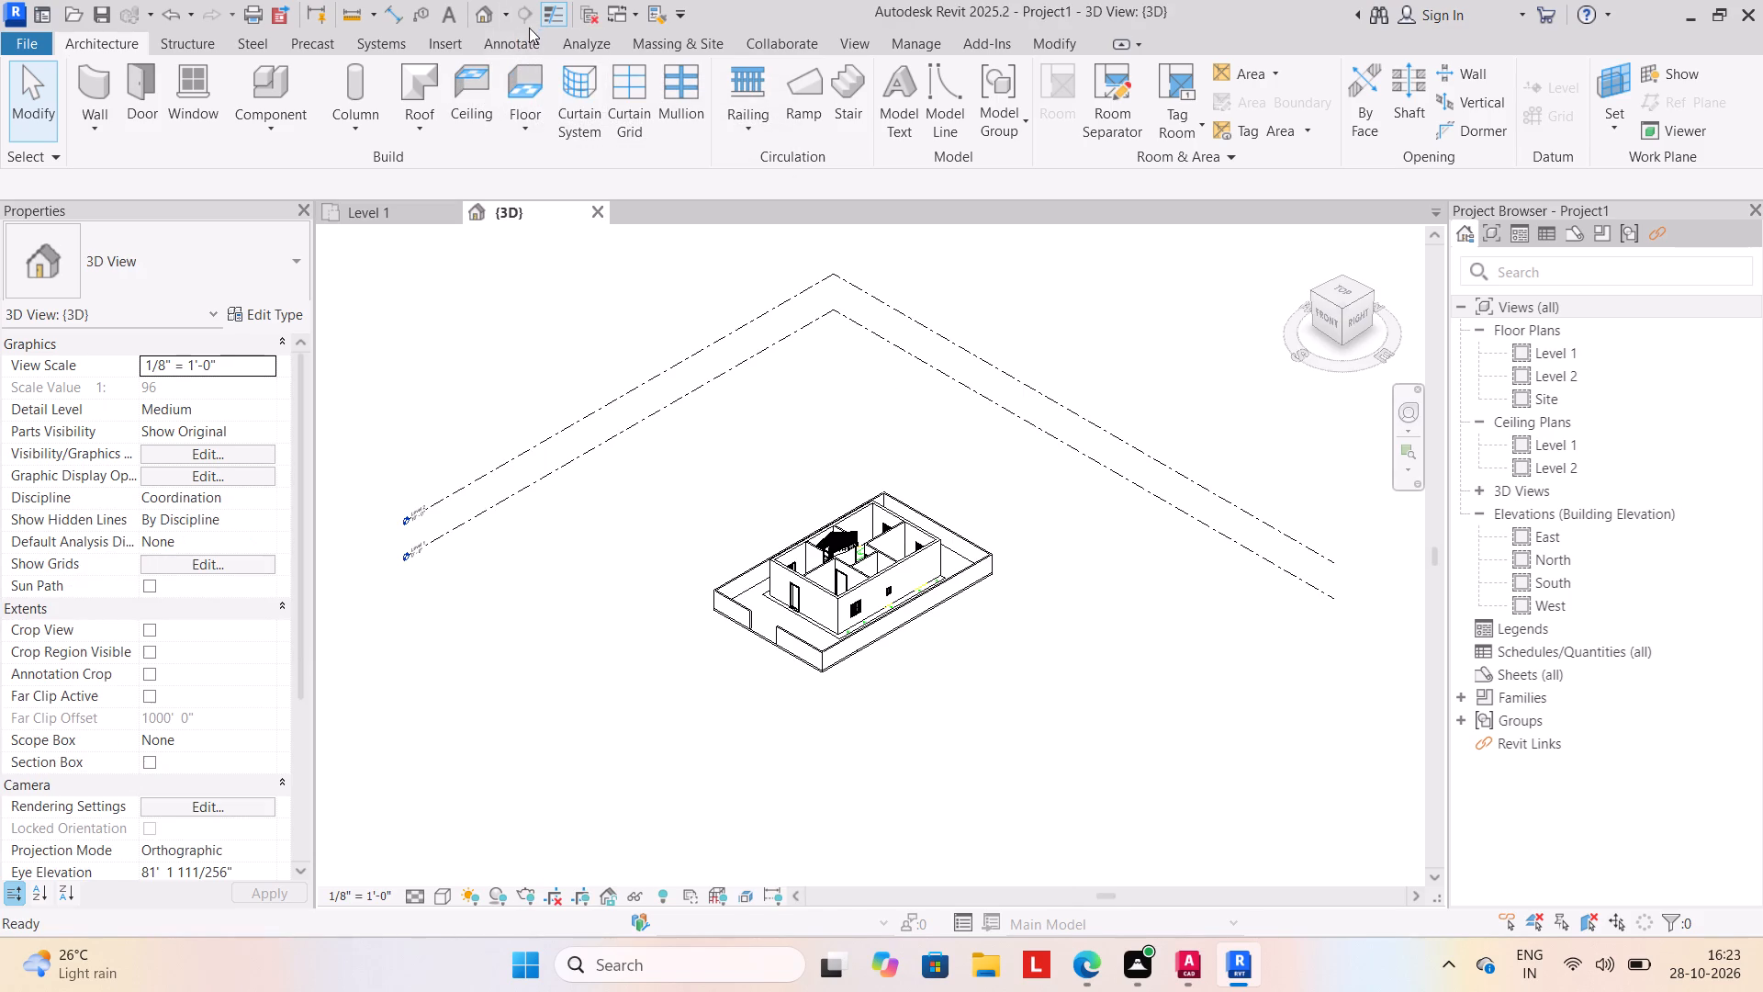
{"action": "left_click", "coordinate": [444, 891]}
{"action": "left_click", "coordinate": [500, 801]}
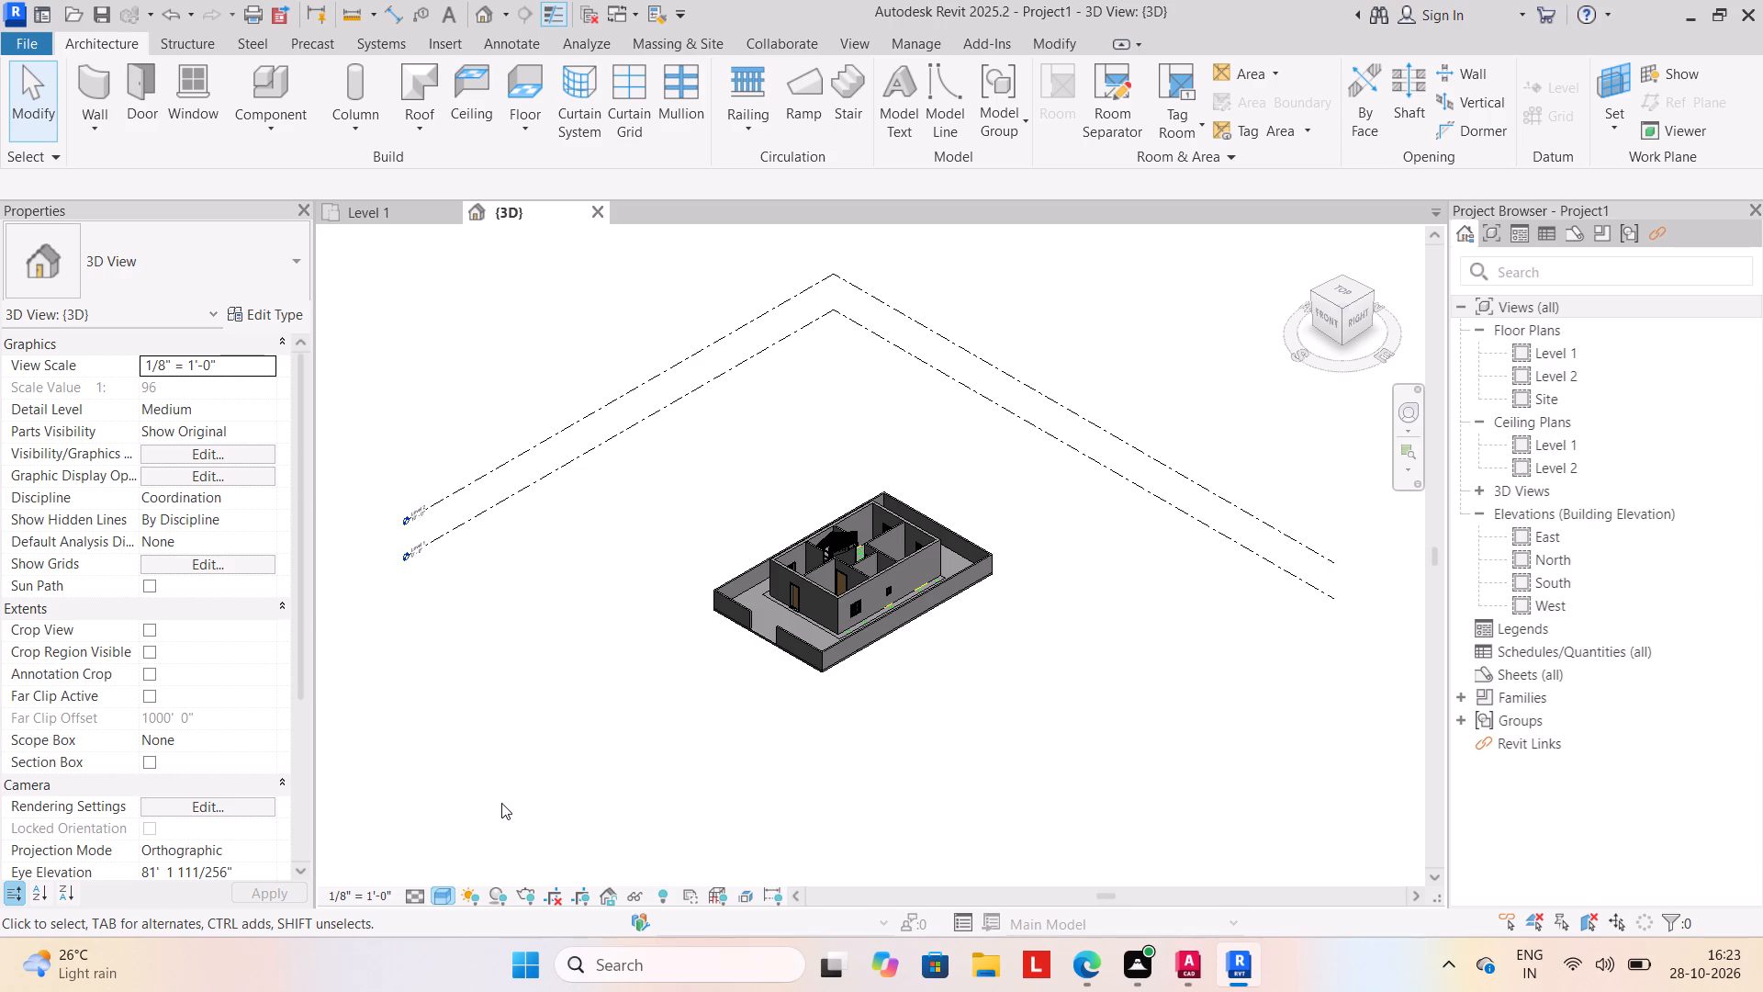
Load the double-leaf gate family gate_7956.0002 from the Gate folder as a component.
{"action": "middle_click_drag", "start_coordinate": [702, 740], "coordinate": [881, 725], "text": "shift"}
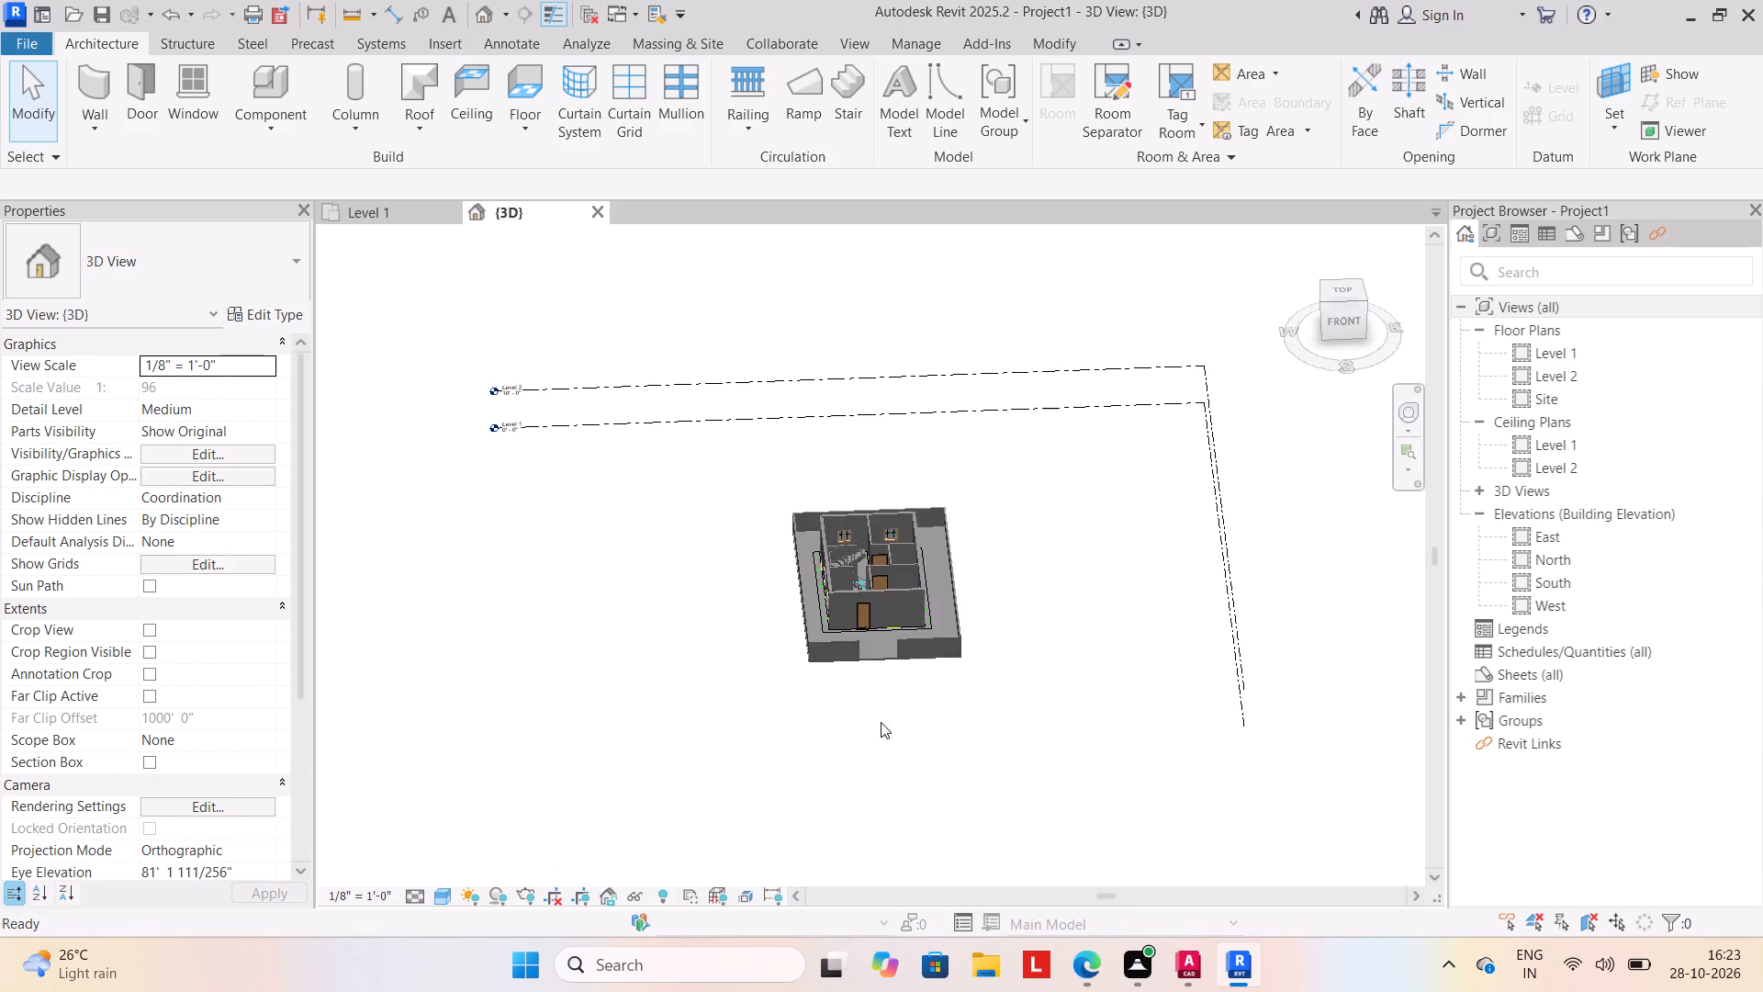
{"action": "middle_click_drag", "start_coordinate": [873, 685], "coordinate": [845, 733]}
{"action": "scroll", "coordinate": [853, 759], "scroll_direction": "up", "scroll_amount": 3}
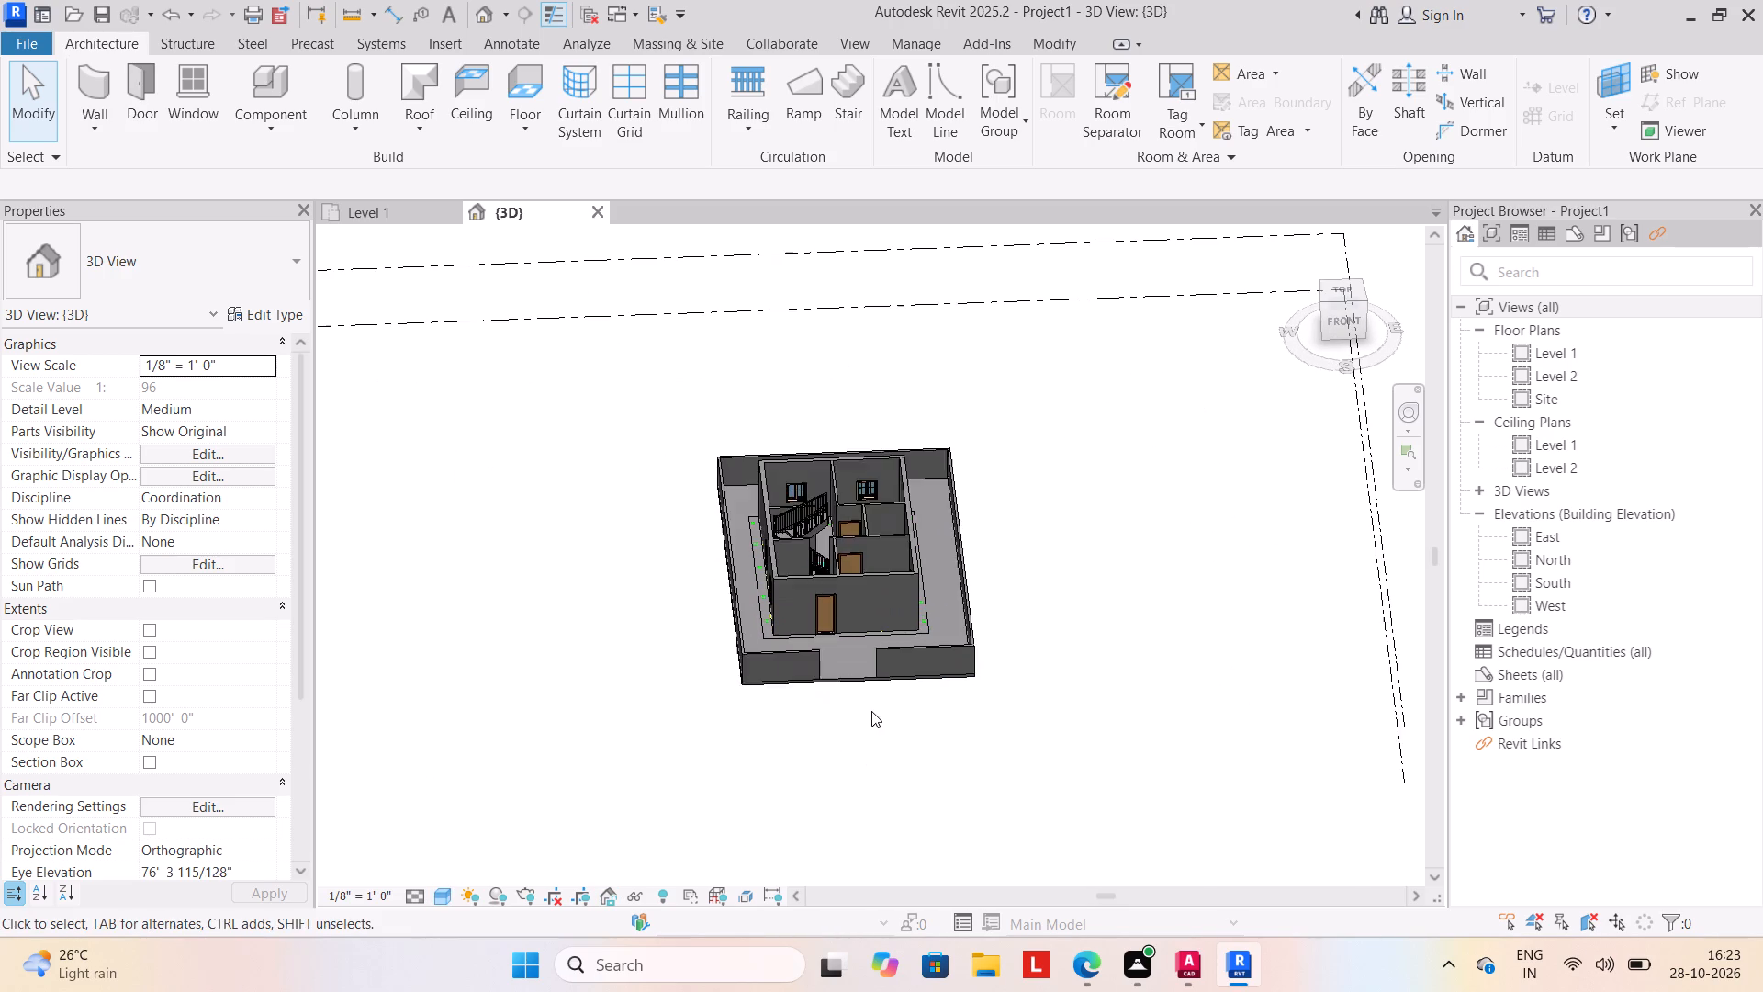
{"action": "middle_click_drag", "start_coordinate": [869, 717], "coordinate": [830, 754]}
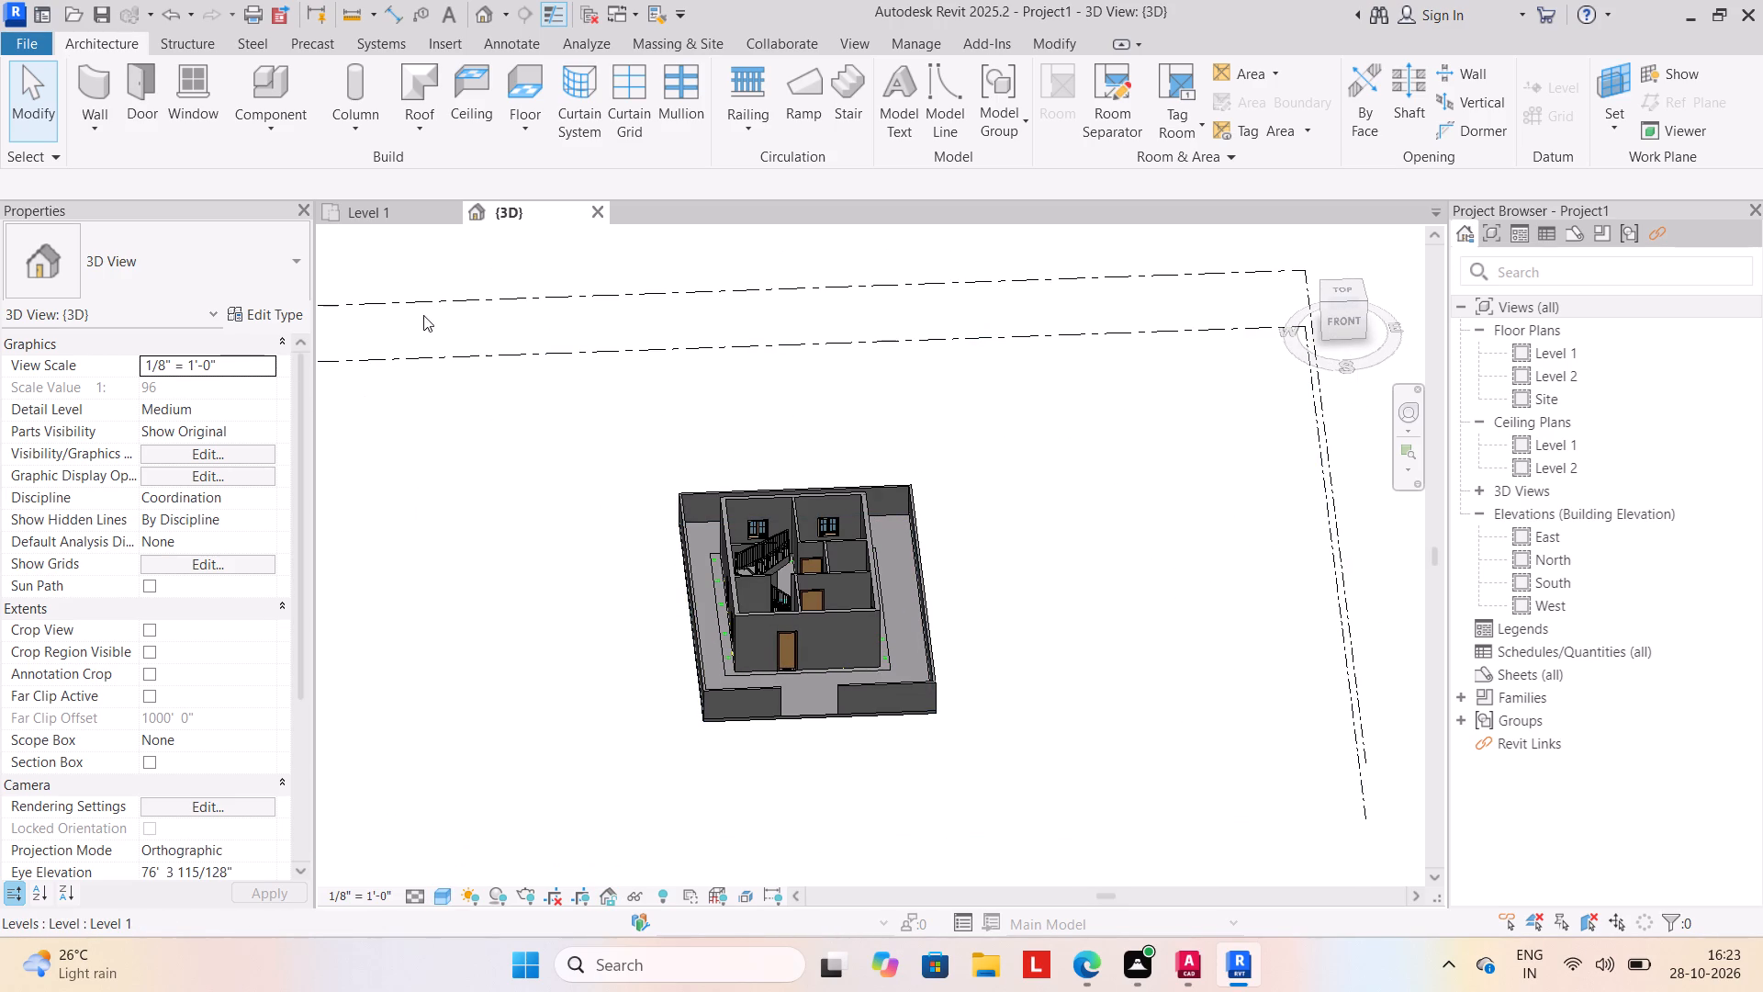
{"action": "left_click", "coordinate": [127, 40]}
{"action": "left_click", "coordinate": [268, 123]}
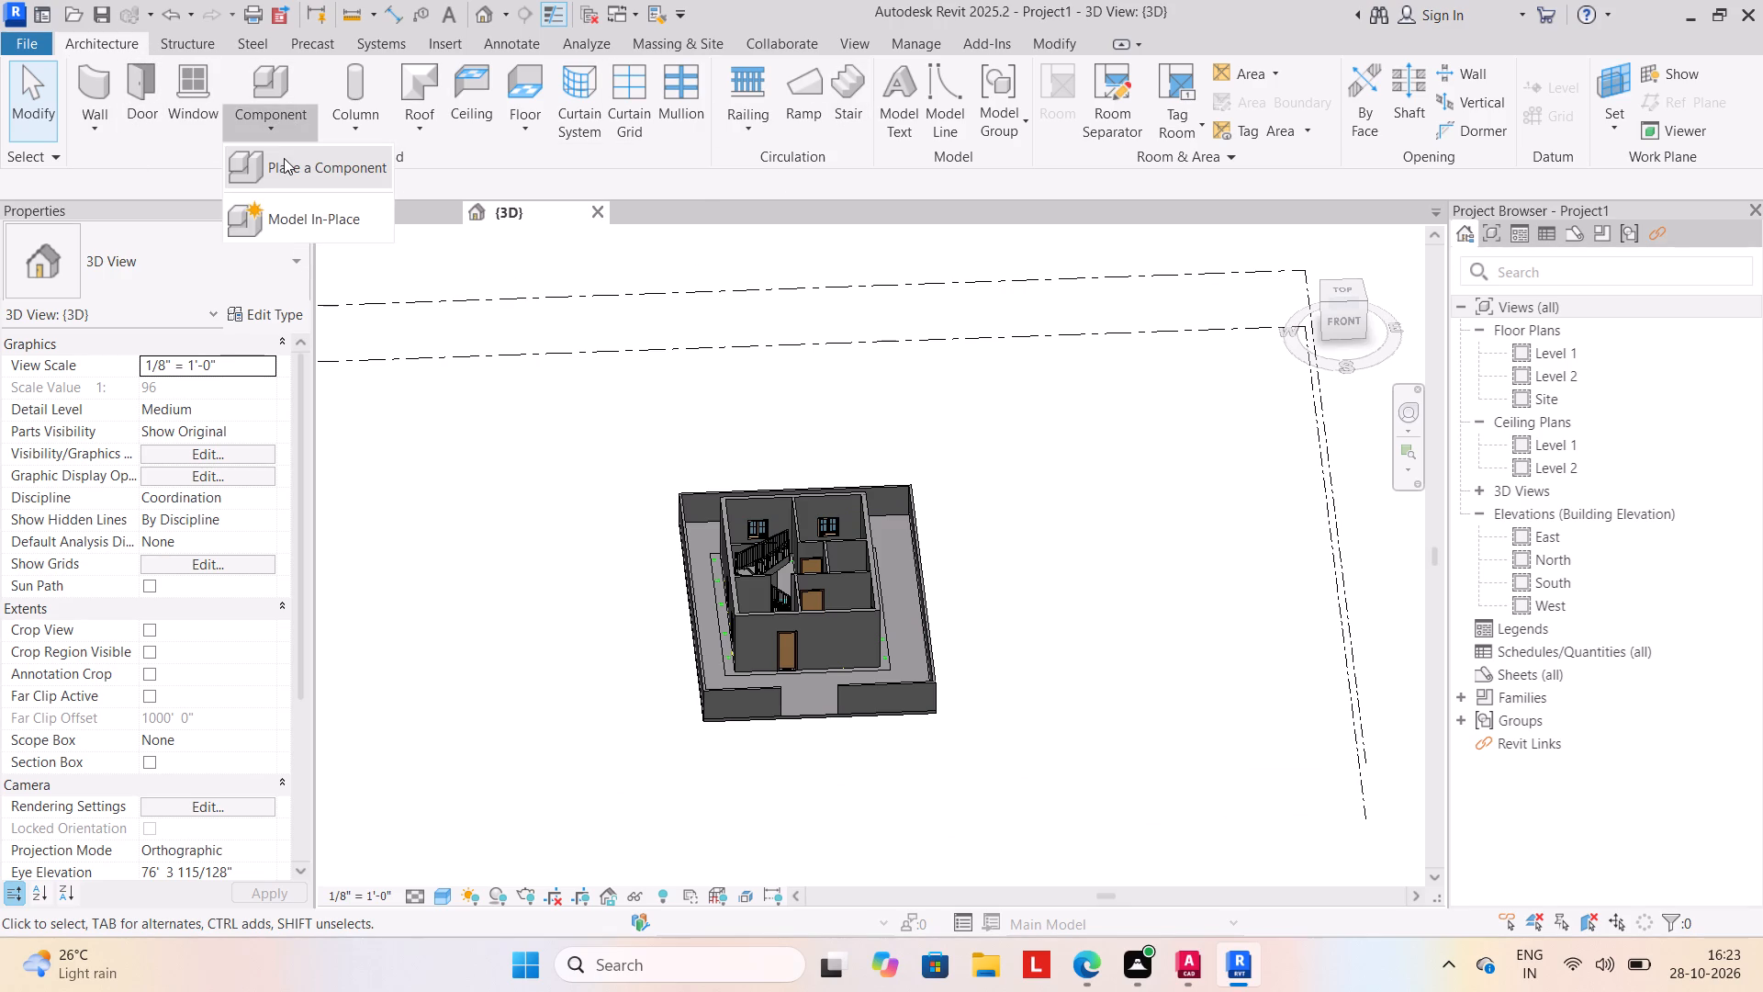
{"action": "left_click", "coordinate": [284, 161]}
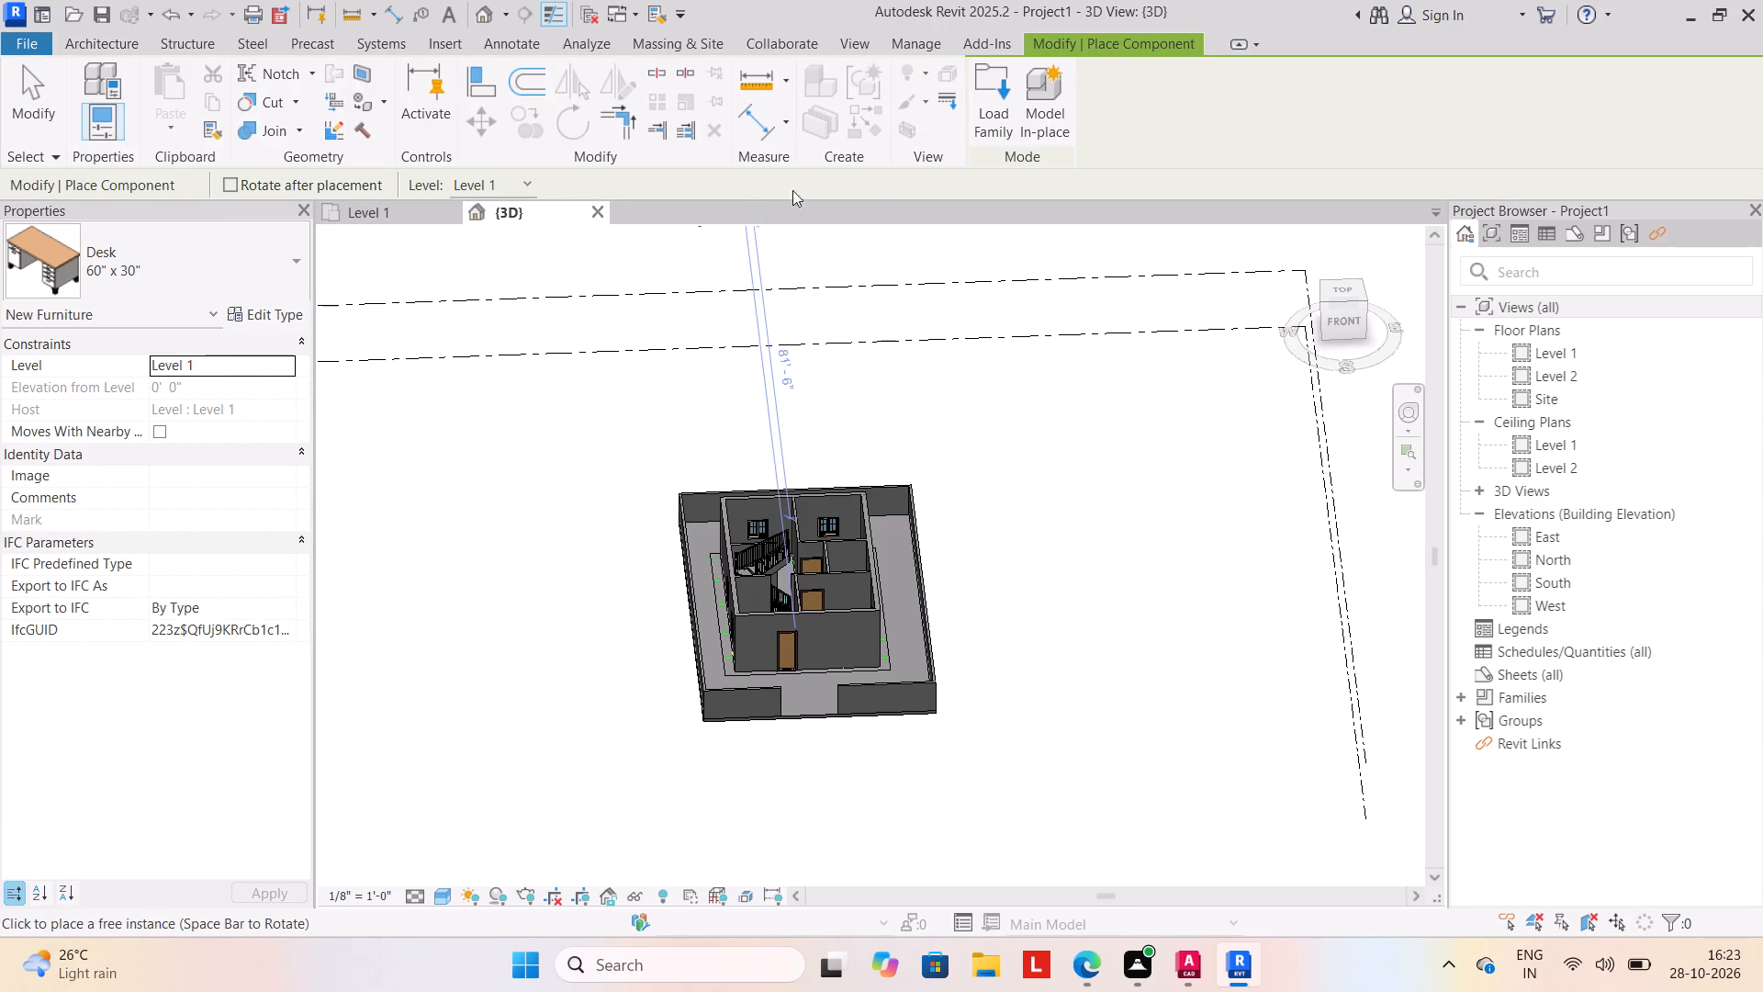
{"action": "left_click", "coordinate": [1005, 111]}
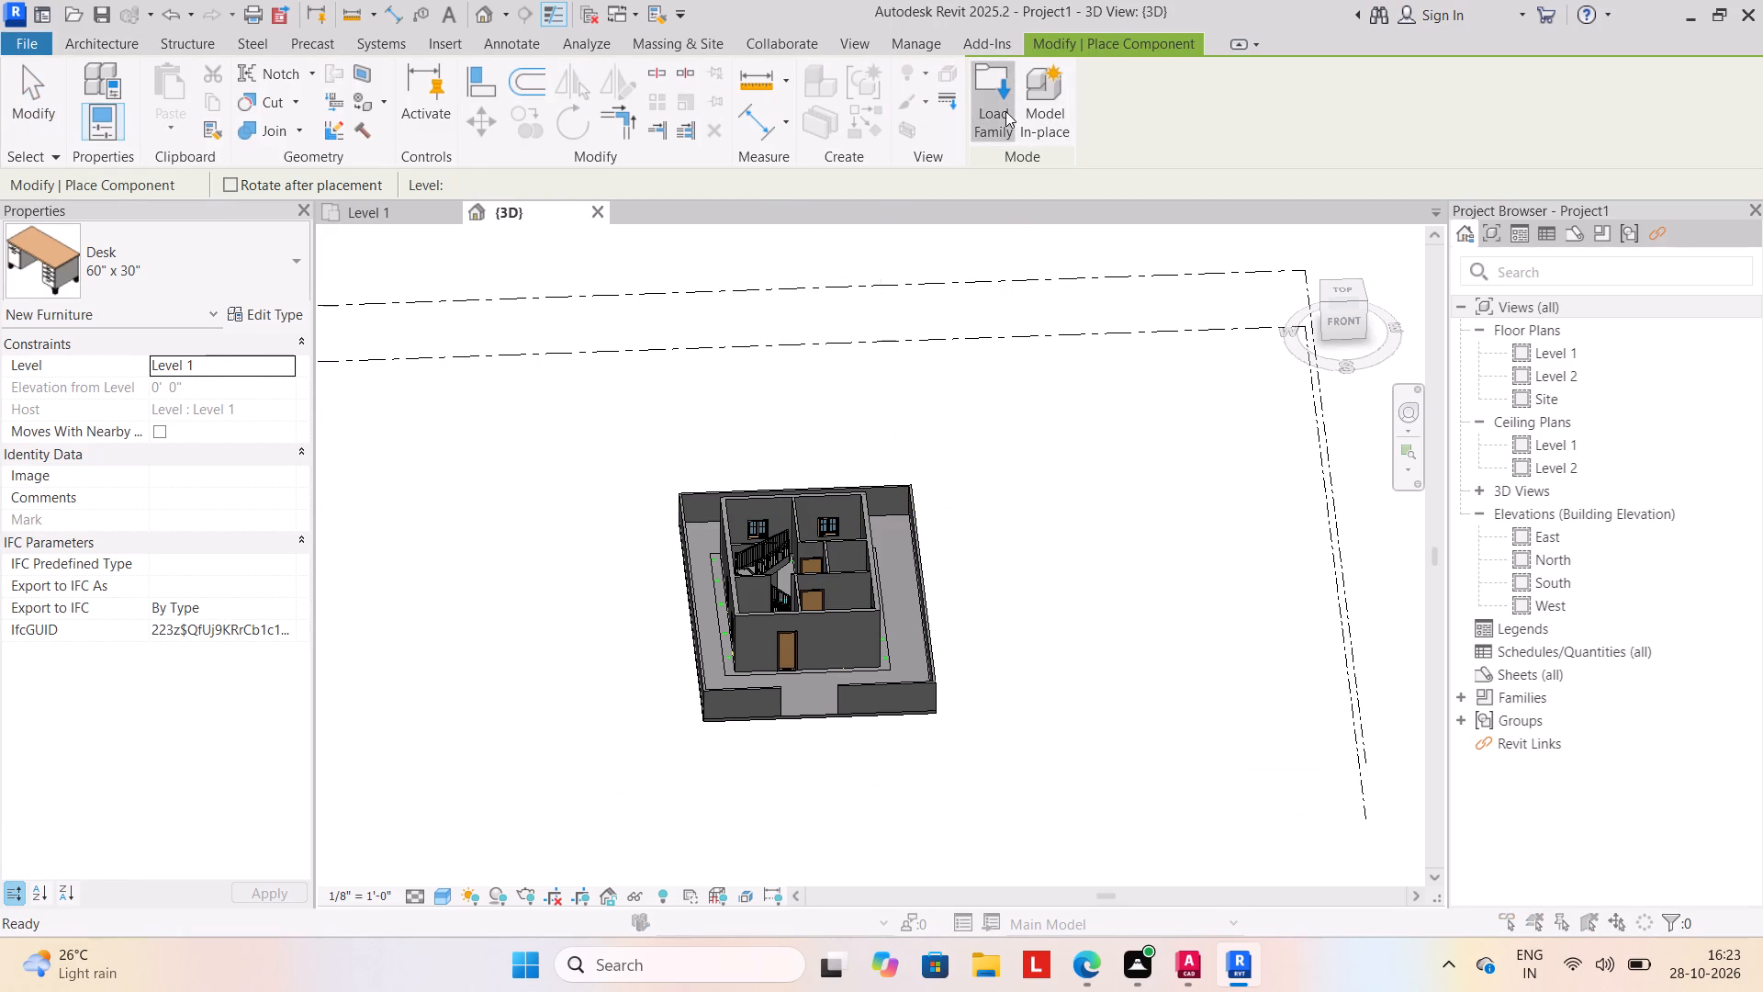
{"action": "scroll", "coordinate": [791, 515], "scroll_direction": "down", "scroll_amount": 4}
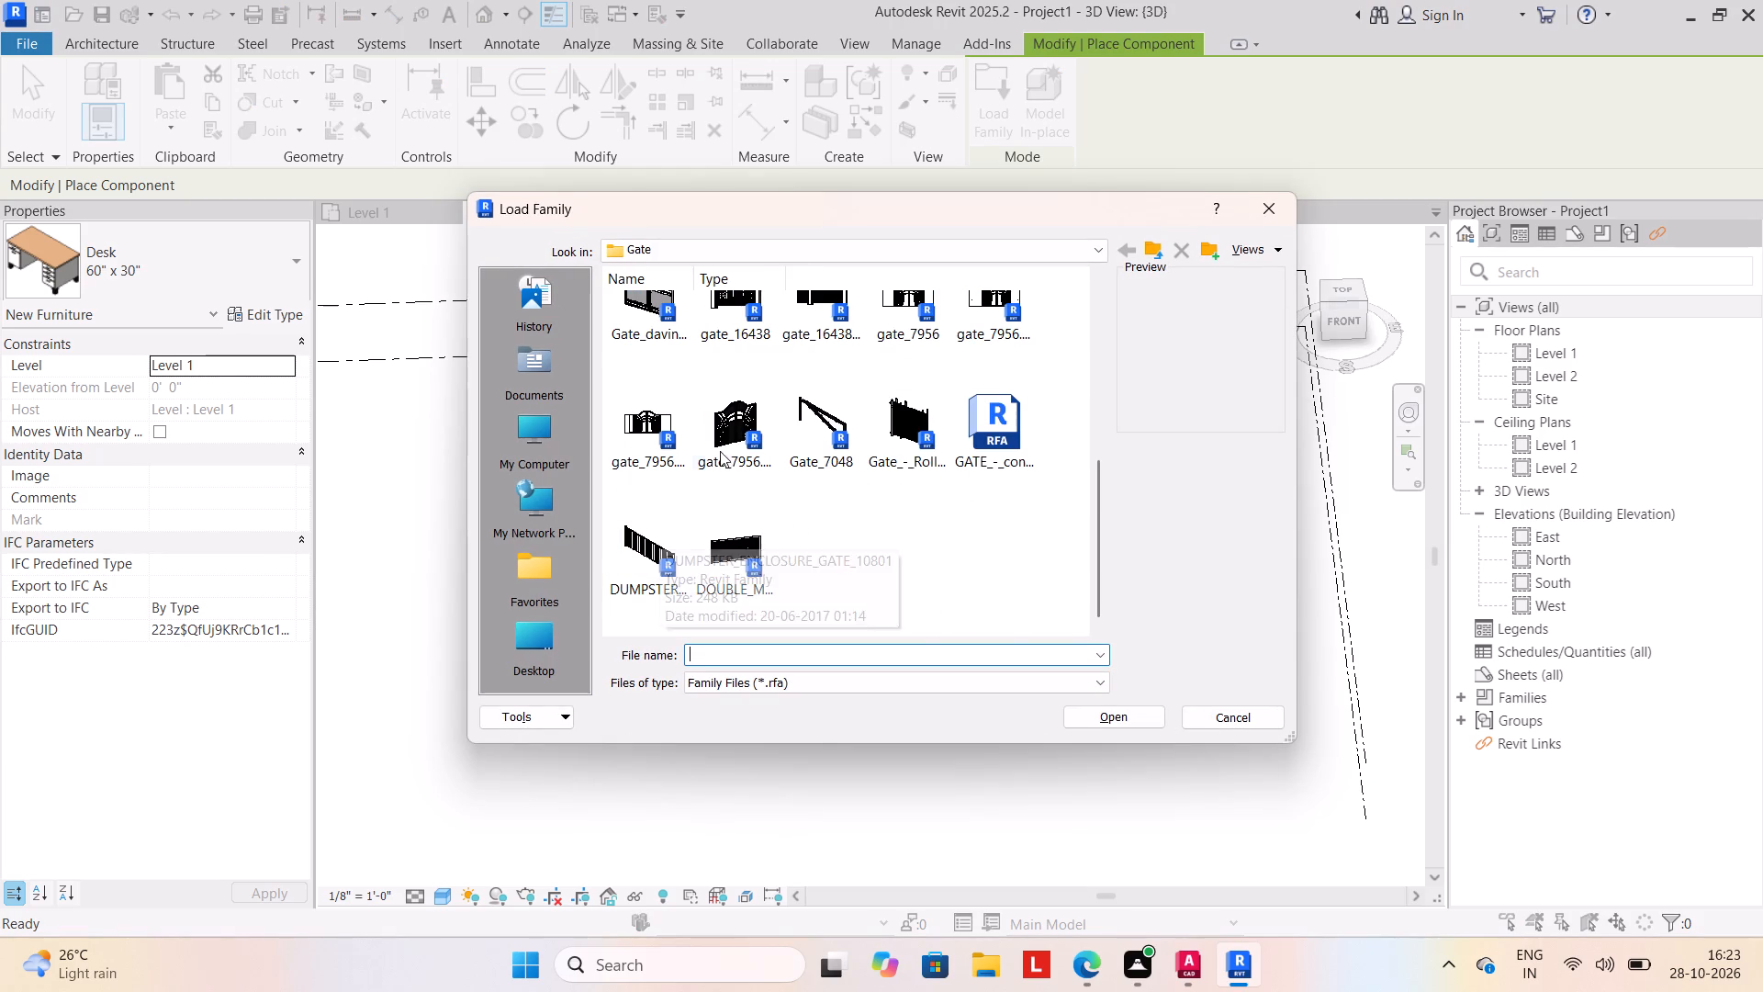
{"action": "left_click", "coordinate": [719, 431]}
{"action": "left_click", "coordinate": [1101, 713]}
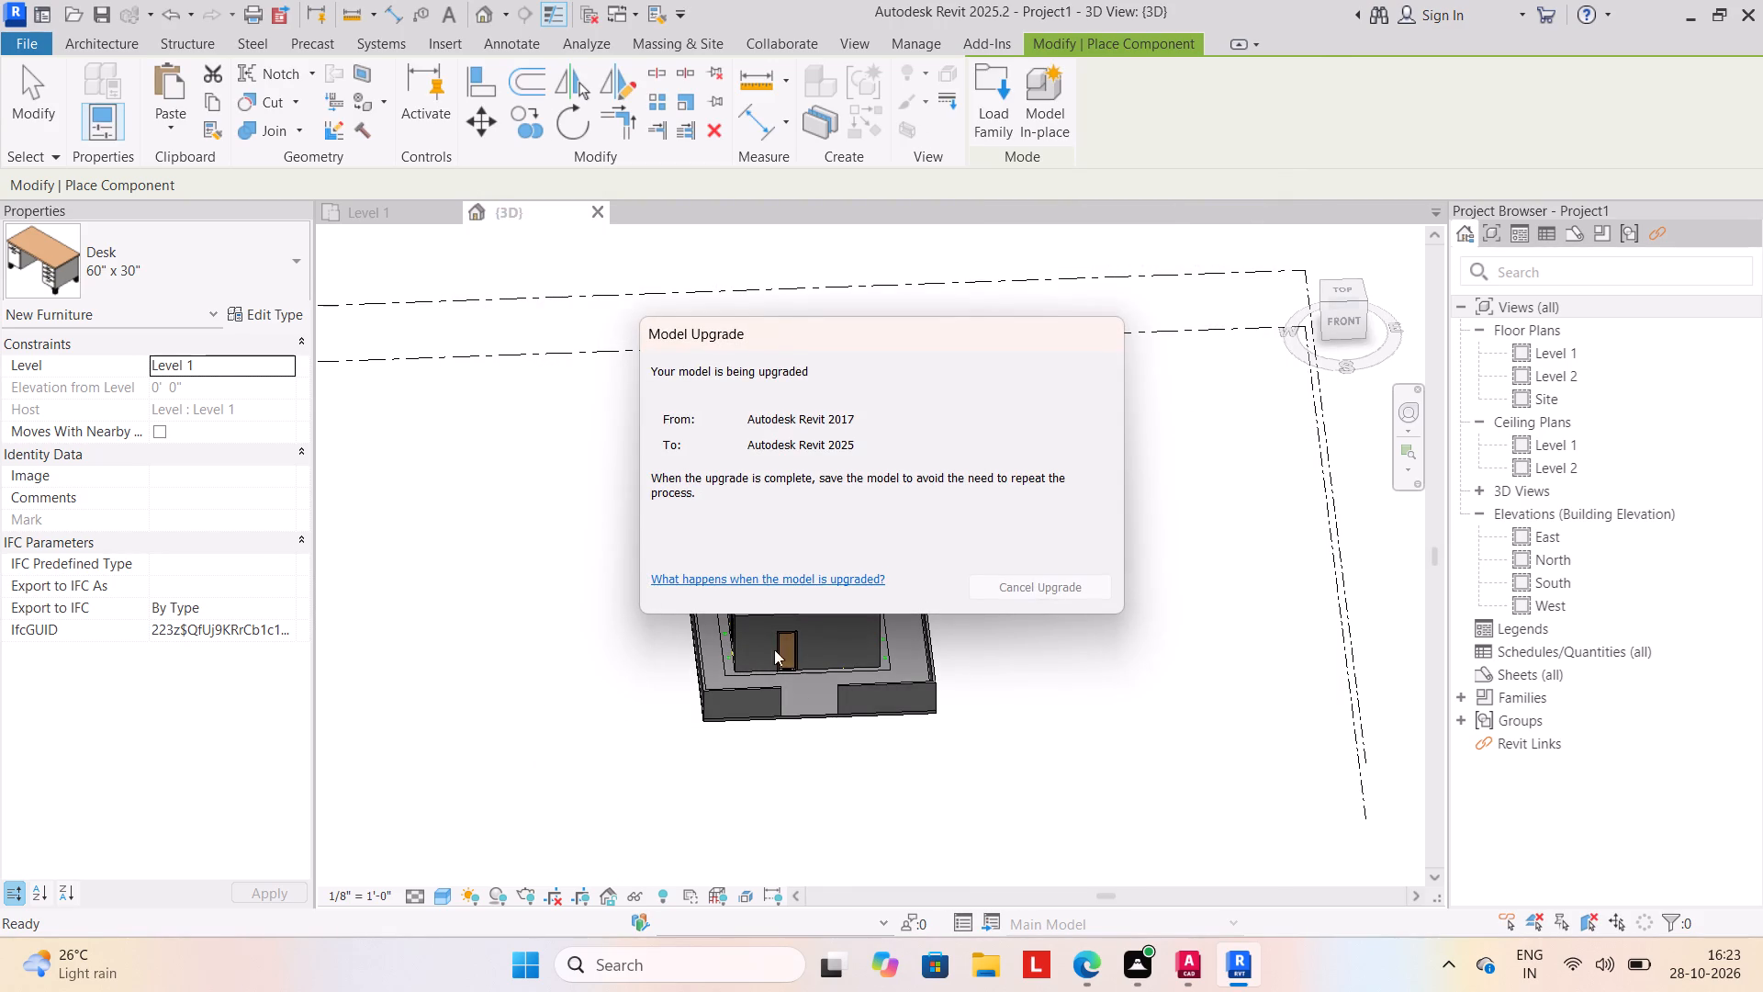
Place the gate_7956.0002 gate on Level 1 in the opening of the front boundary wall.
{"action": "scroll", "coordinate": [802, 719], "scroll_direction": "up", "scroll_amount": 9}
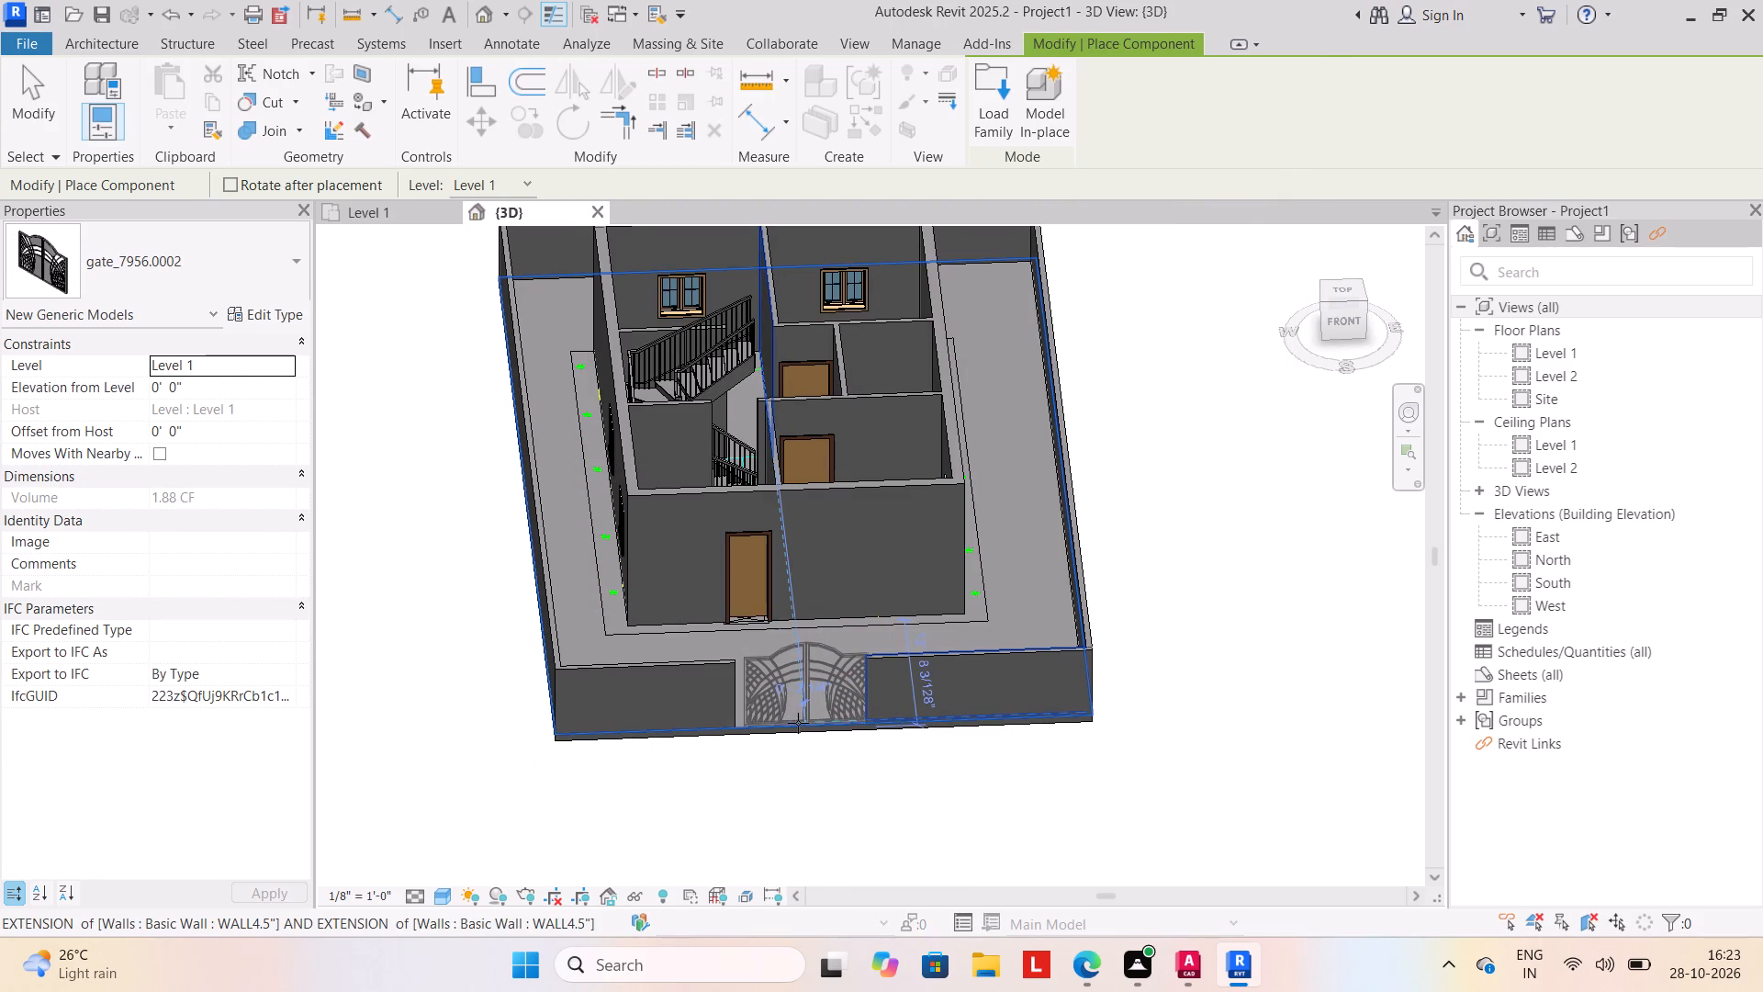
{"action": "left_click", "coordinate": [801, 723]}
{"action": "key", "text": "grave"}
{"action": "key", "text": "Escape"}
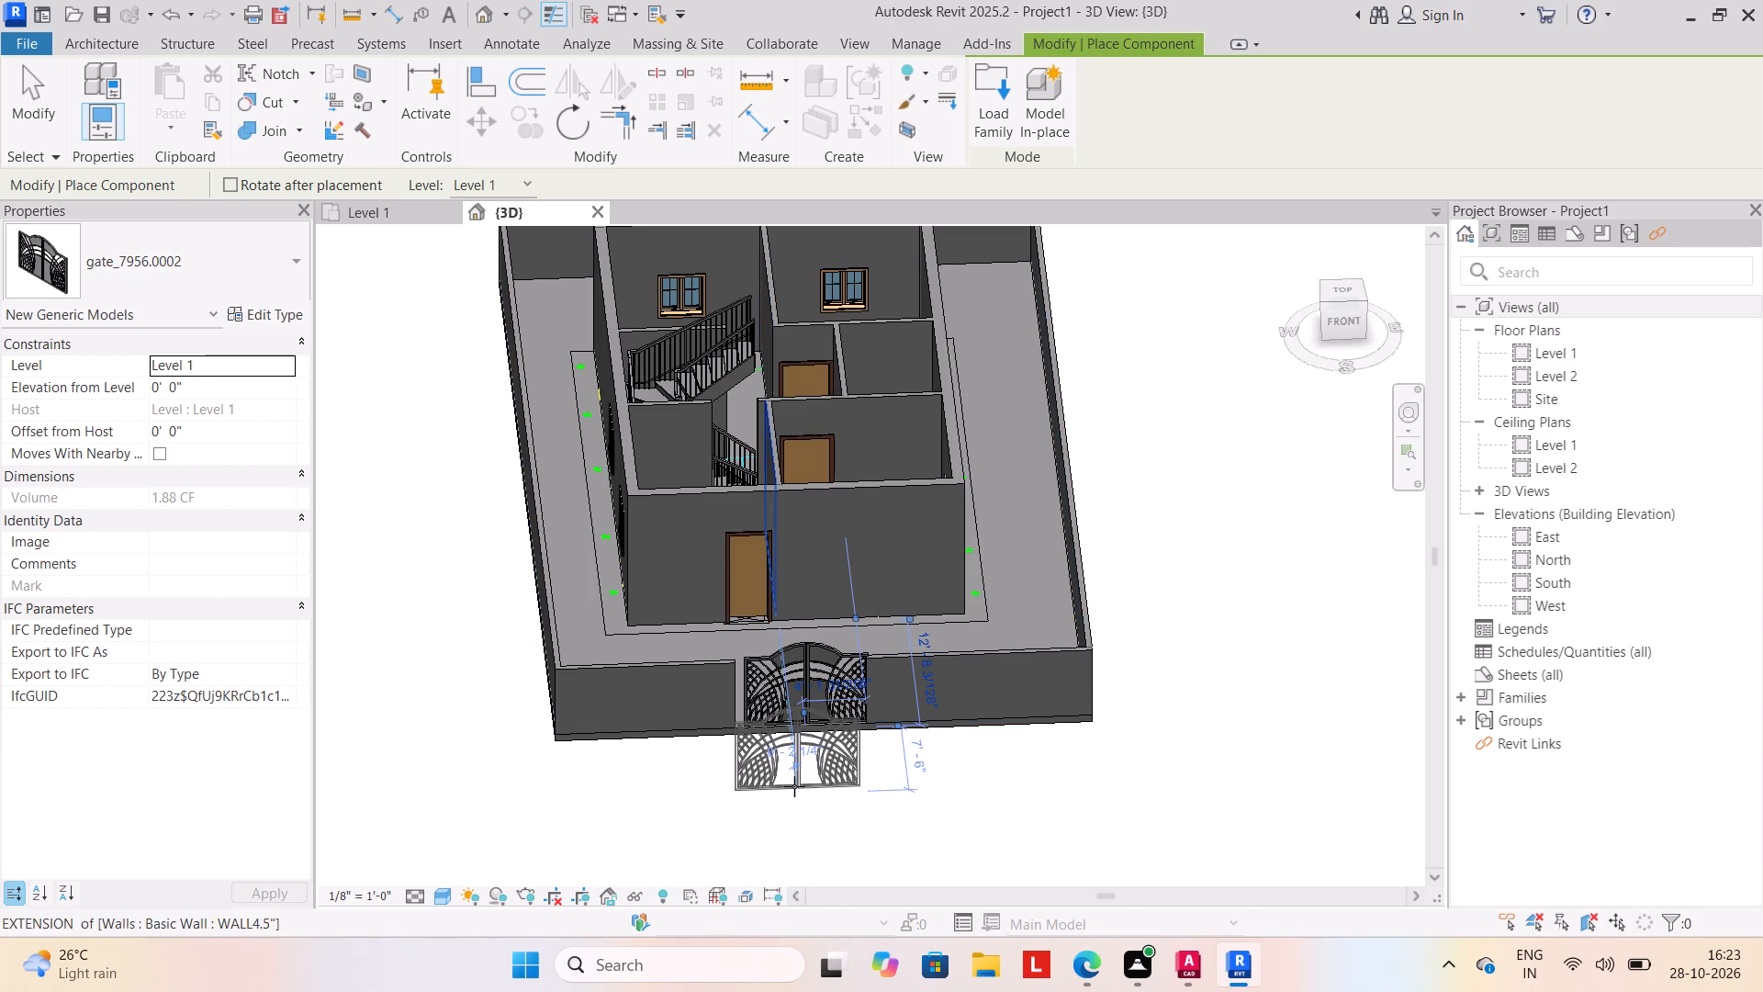
{"action": "key", "text": "Escape"}
Extend the 11'-6" front boundary wall segment to about 12'-1" so its end meets the gate's near edge.
{"action": "scroll", "coordinate": [794, 786], "scroll_direction": "up", "scroll_amount": 4}
{"action": "left_click", "coordinate": [689, 667]}
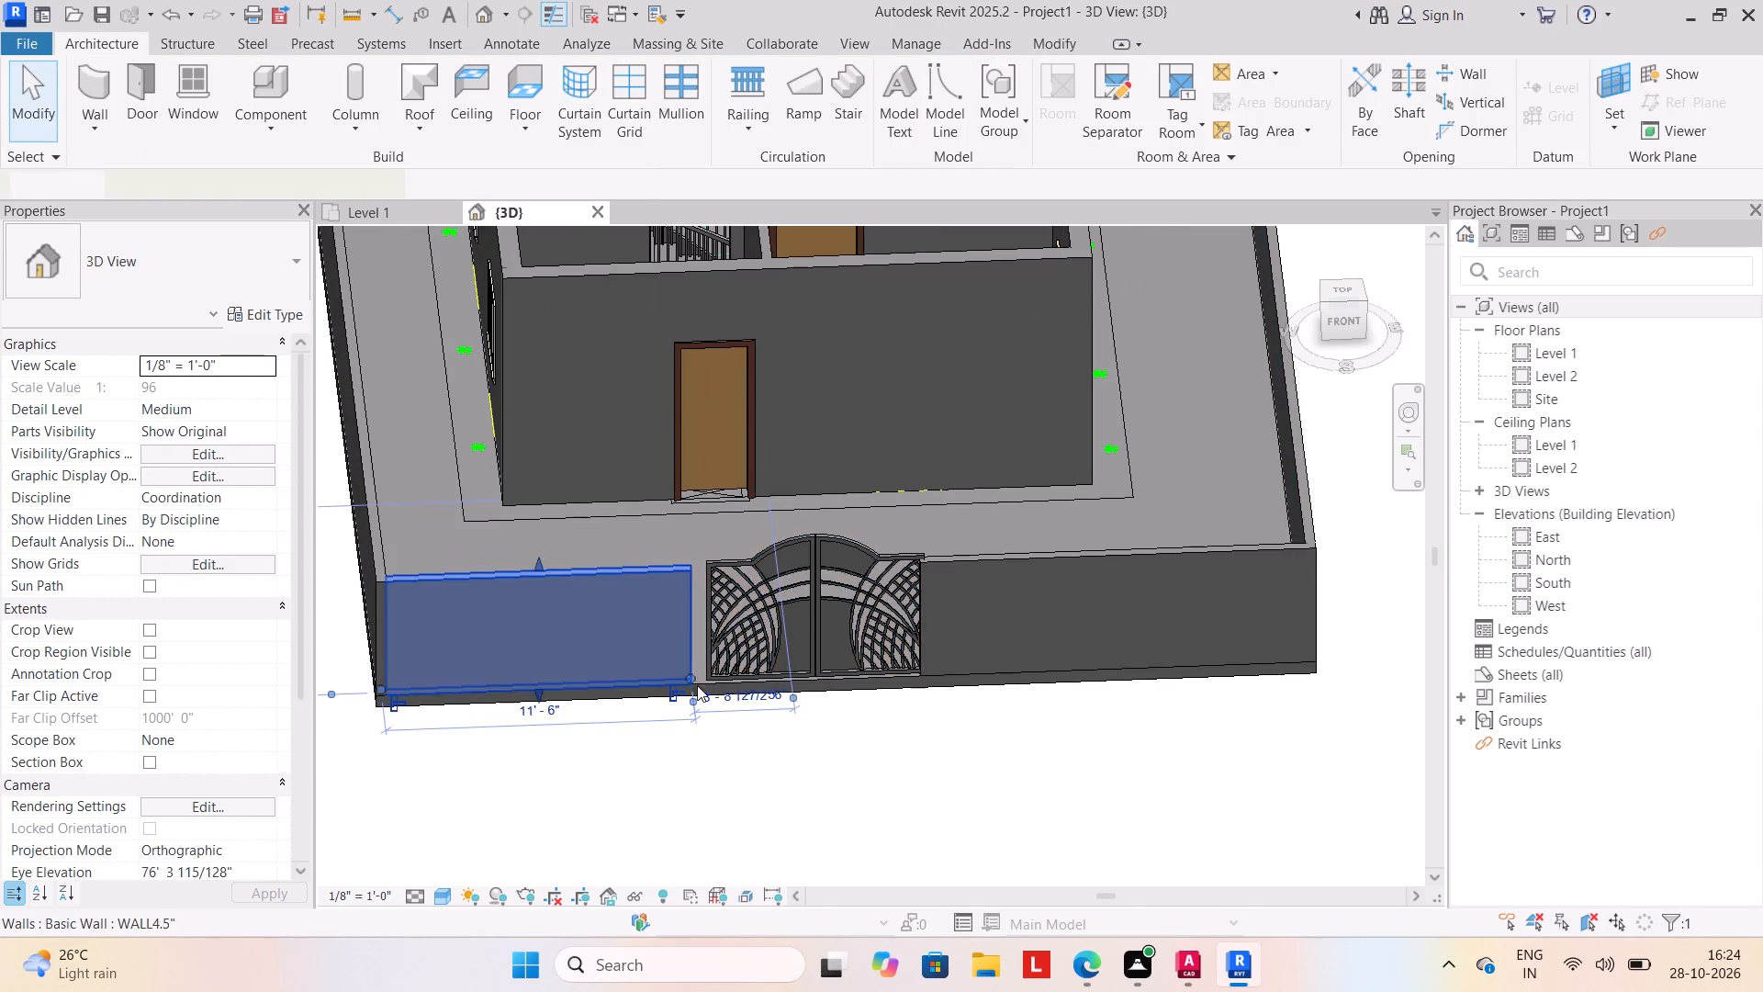
{"action": "scroll", "coordinate": [698, 688], "scroll_direction": "up", "scroll_amount": 5}
{"action": "left_click_drag", "start_coordinate": [681, 668], "coordinate": [712, 668]}
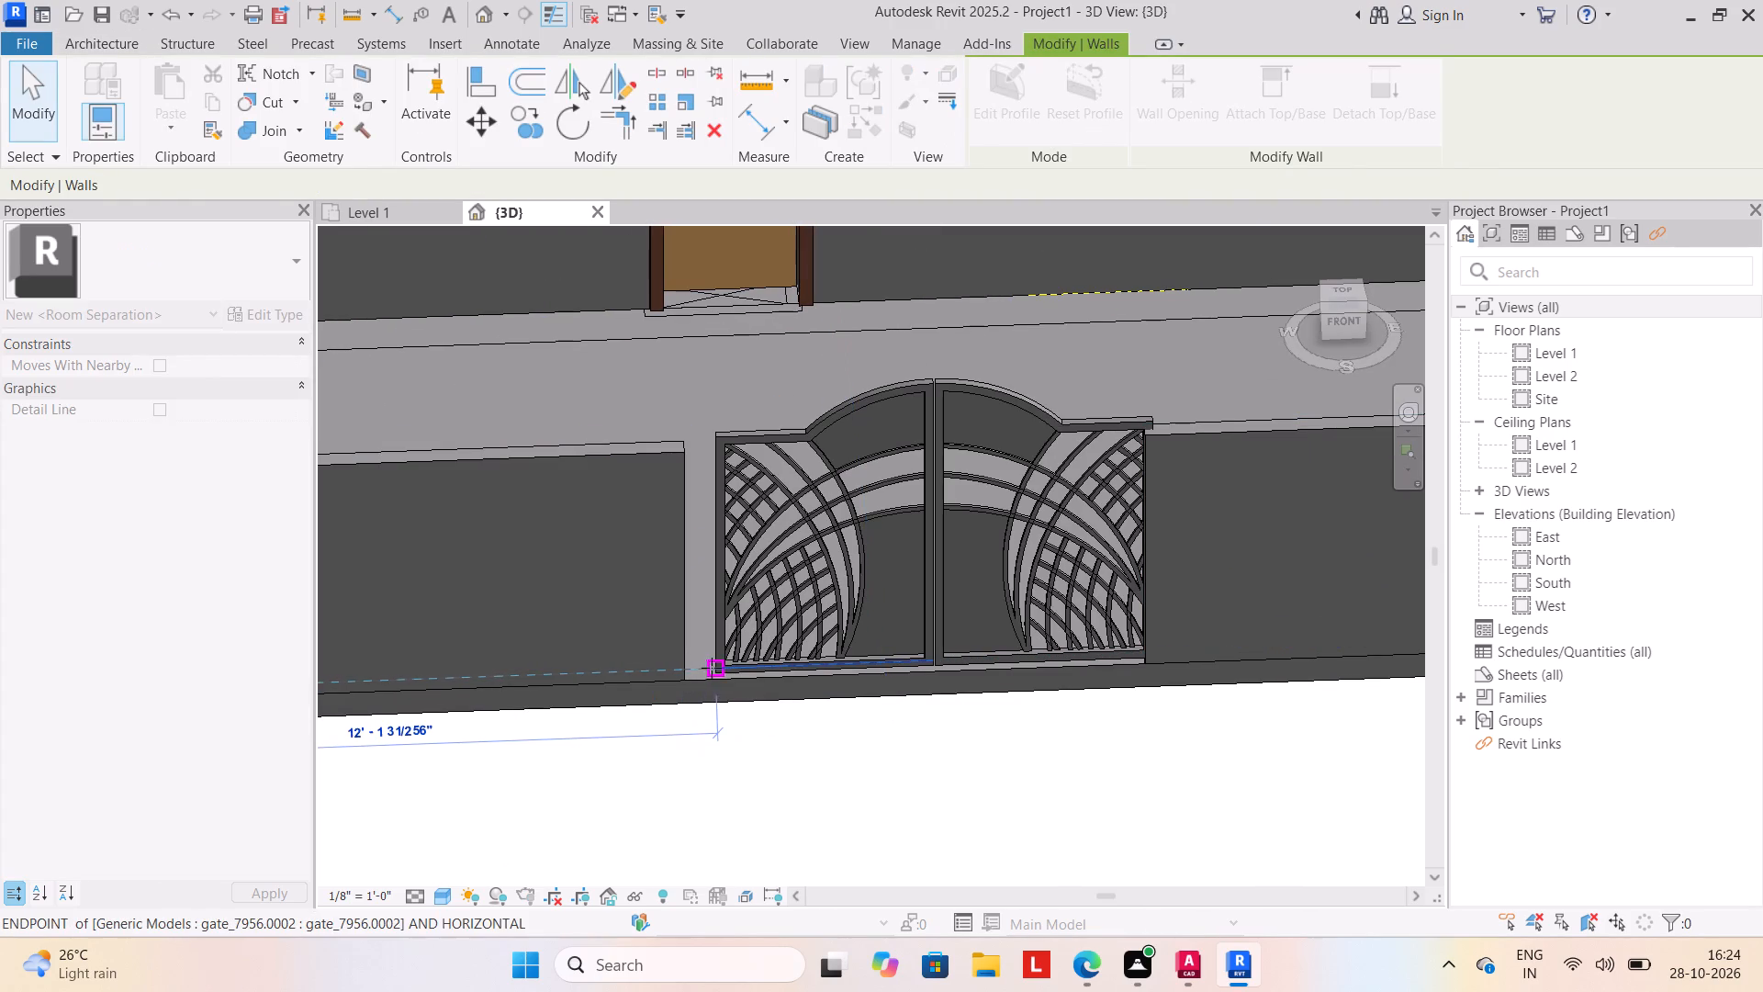
{"action": "left_click_drag", "start_coordinate": [712, 668], "coordinate": [713, 668]}
{"action": "left_click", "coordinate": [733, 749]}
Nudge the gate three increments outward, away from the house, within the boundary wall opening.
{"action": "left_click", "coordinate": [784, 665]}
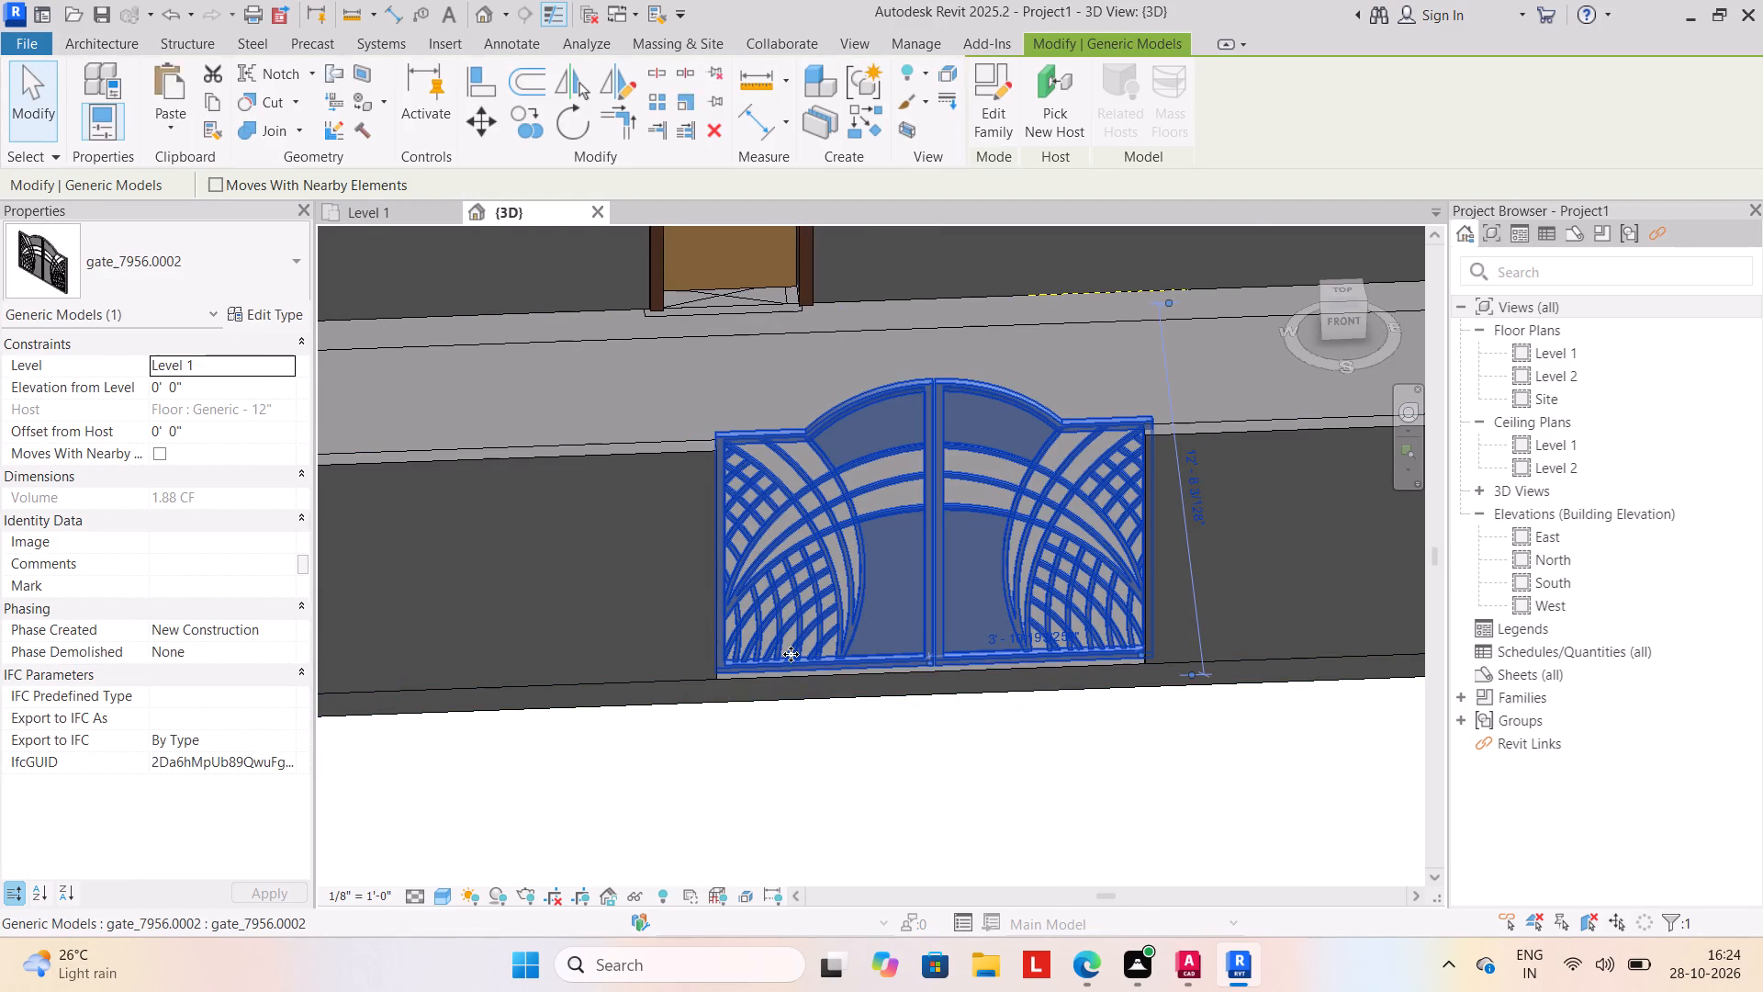
{"action": "key", "text": "Down"}
{"action": "key", "text": "Down"}
{"action": "key", "text": "Down"}
{"action": "scroll", "coordinate": [858, 565], "scroll_direction": "up", "scroll_amount": 1}
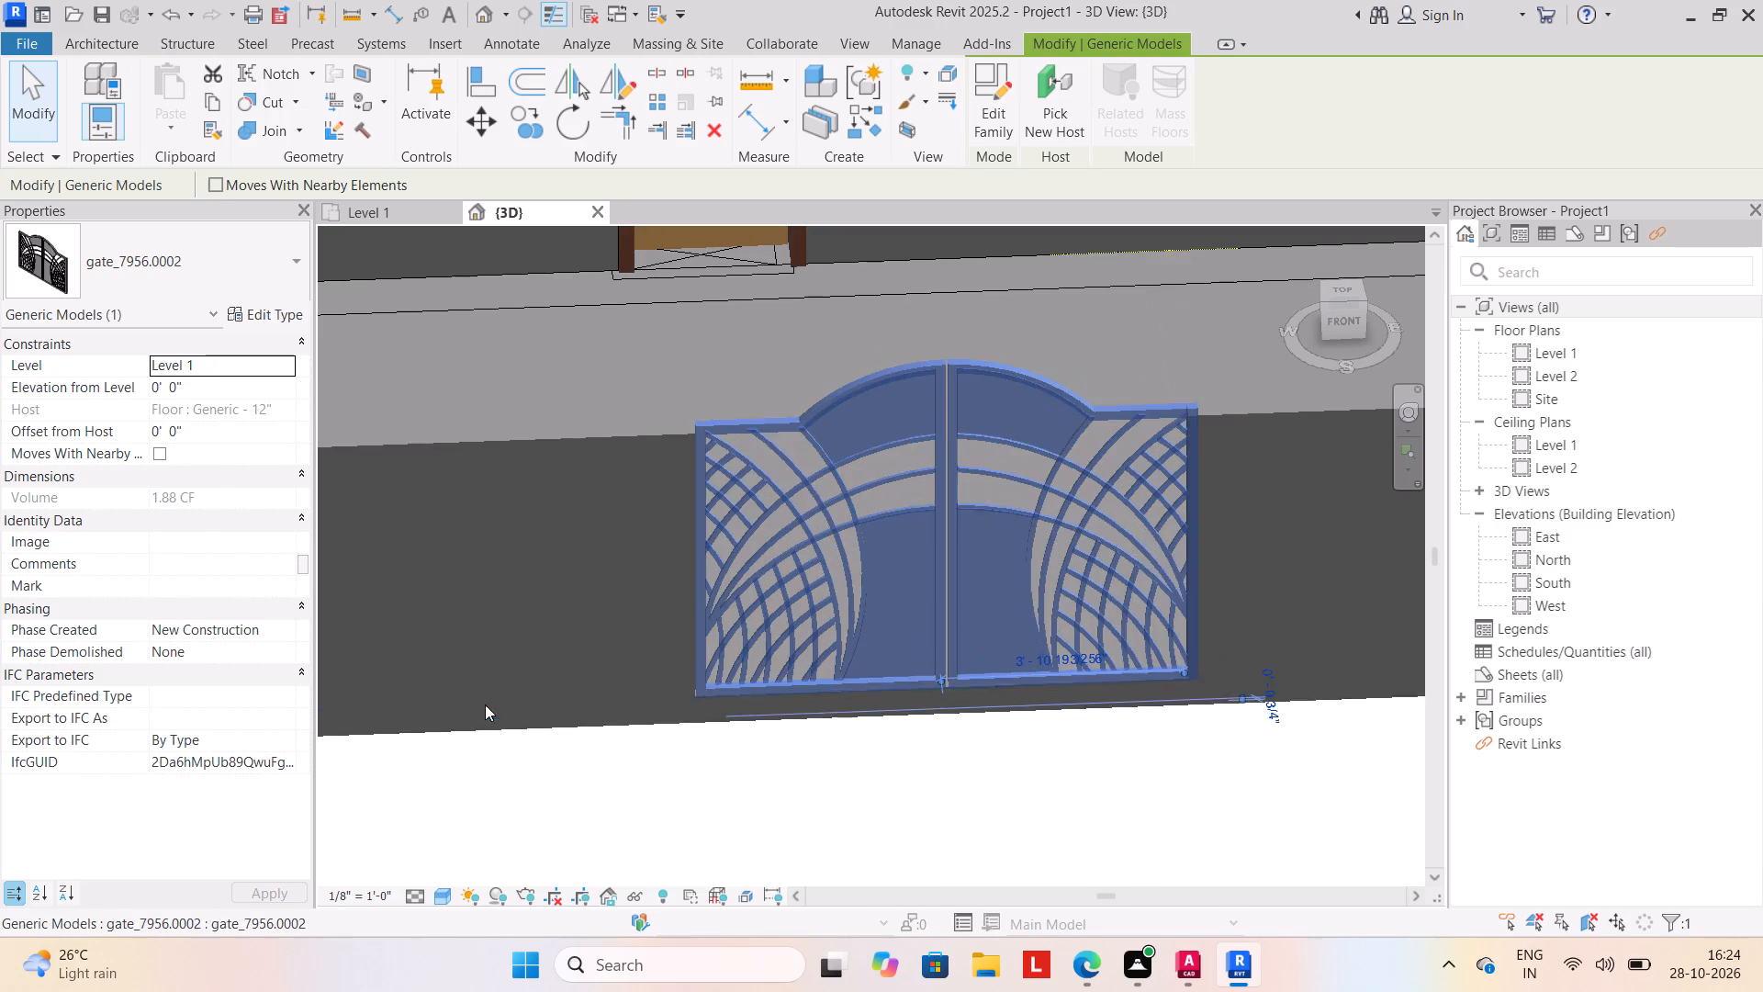
{"action": "left_click", "coordinate": [520, 811]}
{"action": "scroll", "coordinate": [533, 817], "scroll_direction": "down", "scroll_amount": 11}
{"action": "middle_click_drag", "start_coordinate": [559, 820], "coordinate": [702, 805]}
{"action": "scroll", "coordinate": [605, 816], "scroll_direction": "up", "scroll_amount": 1}
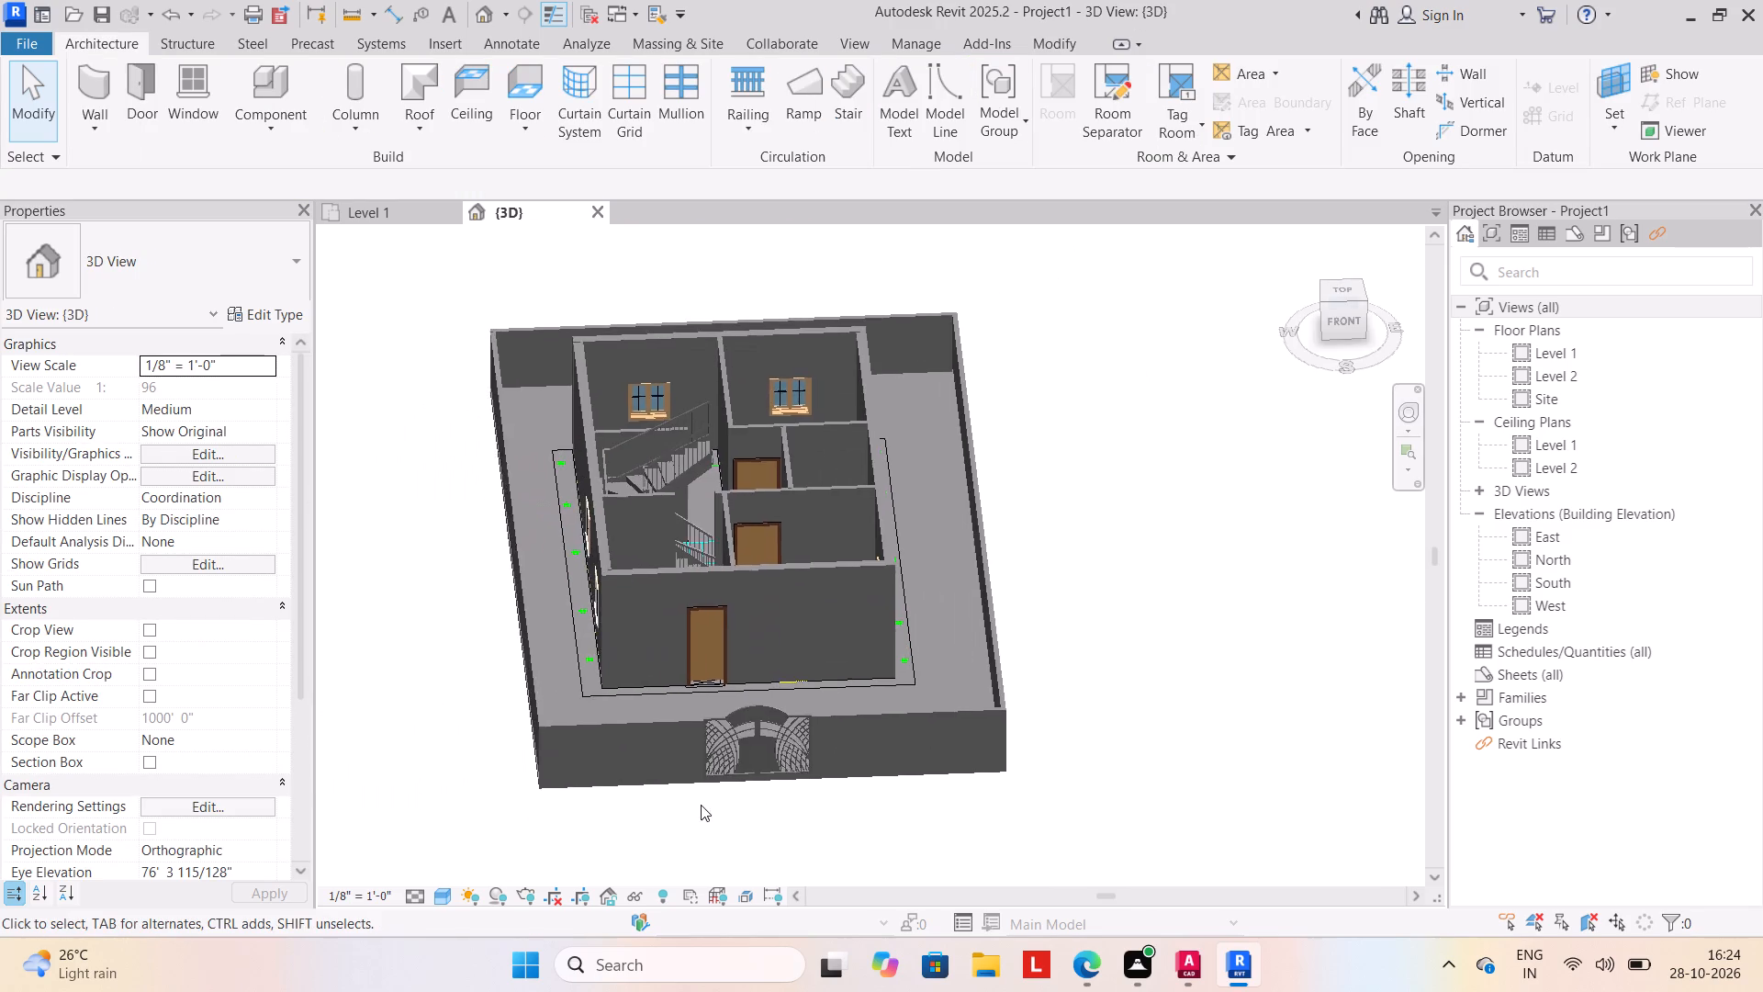
{"action": "scroll", "coordinate": [701, 805], "scroll_direction": "down", "scroll_amount": 2}
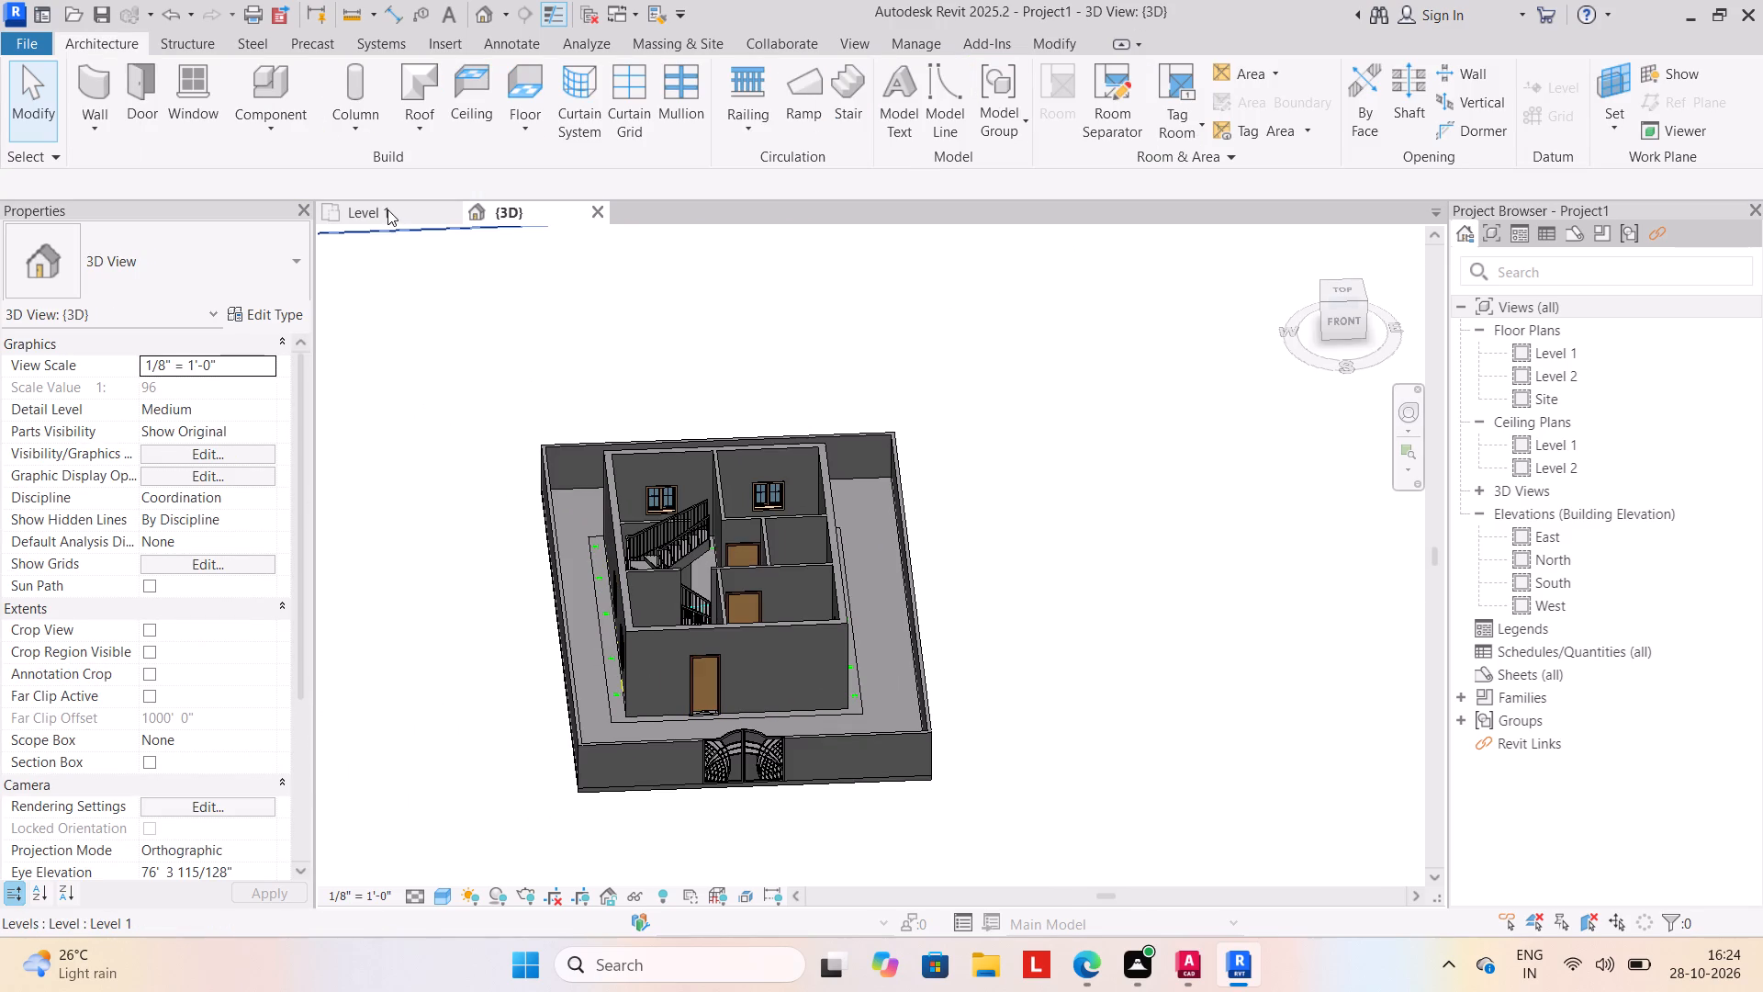
From the Level 1 plan, sketch a rectangular Level 2 roof footprint with no slope, offset 2' outside the house's outer walls.
{"action": "left_click", "coordinate": [387, 209]}
{"action": "scroll", "coordinate": [593, 459], "scroll_direction": "down", "scroll_amount": 2}
{"action": "middle_click_drag", "start_coordinate": [595, 462], "coordinate": [616, 459]}
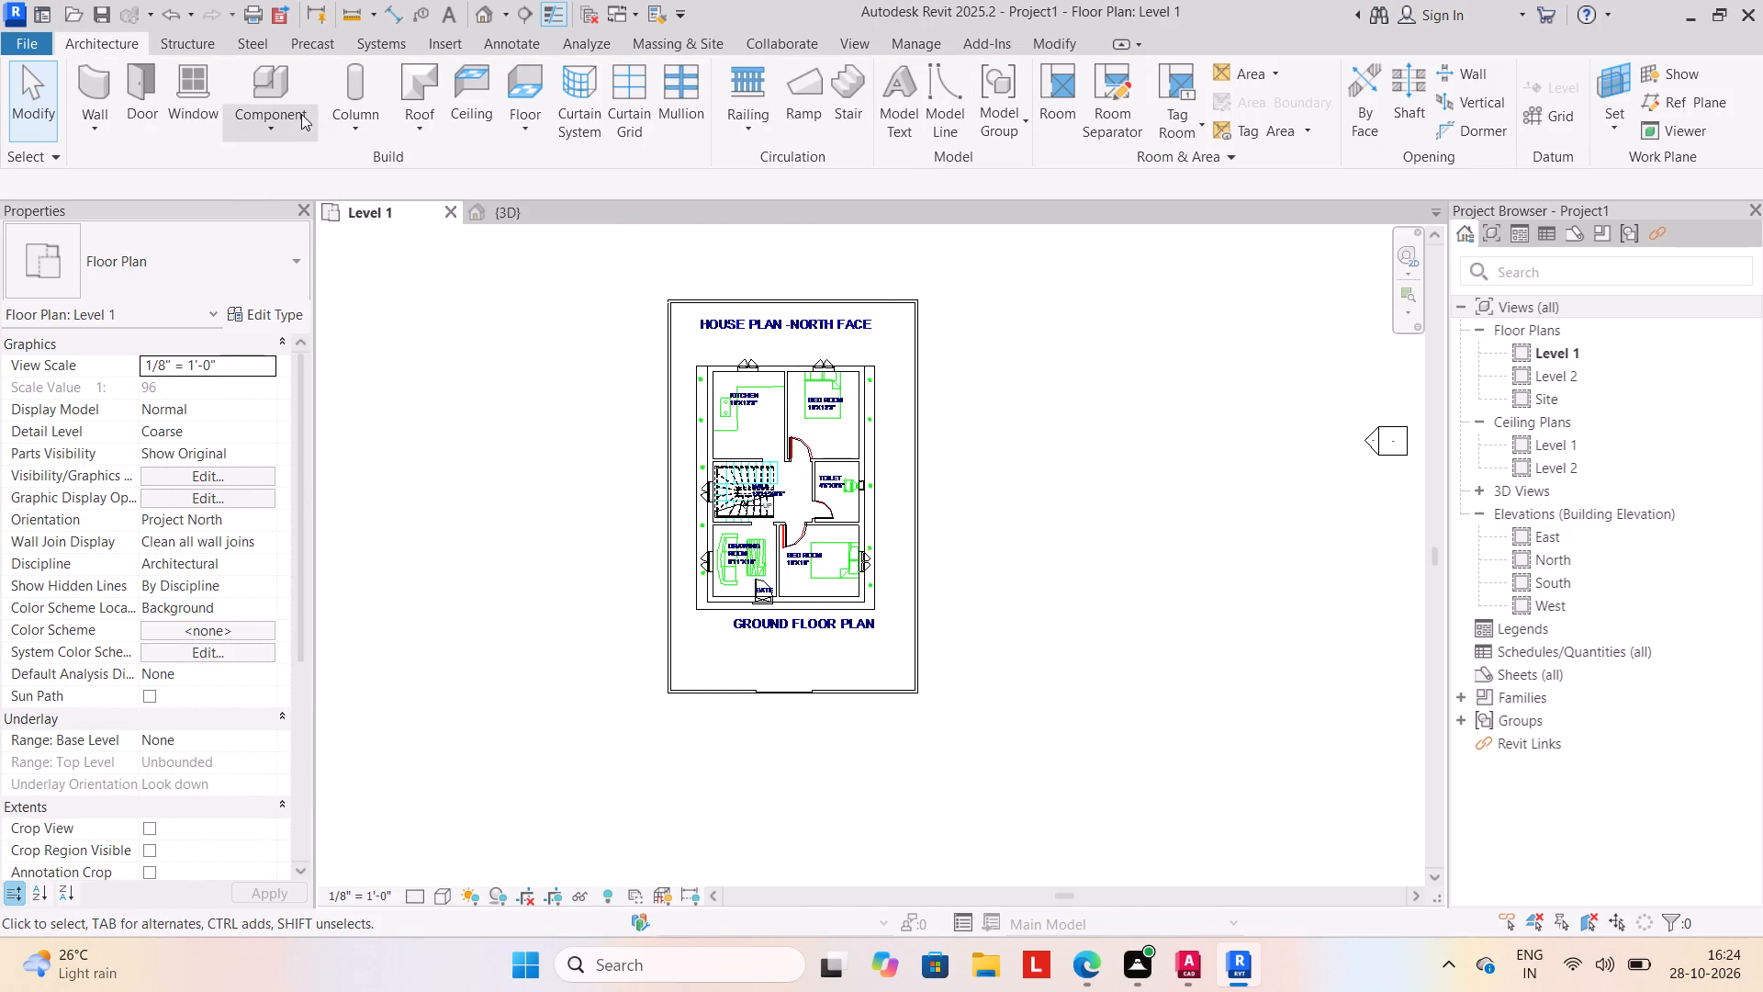
{"action": "left_click", "coordinate": [427, 125]}
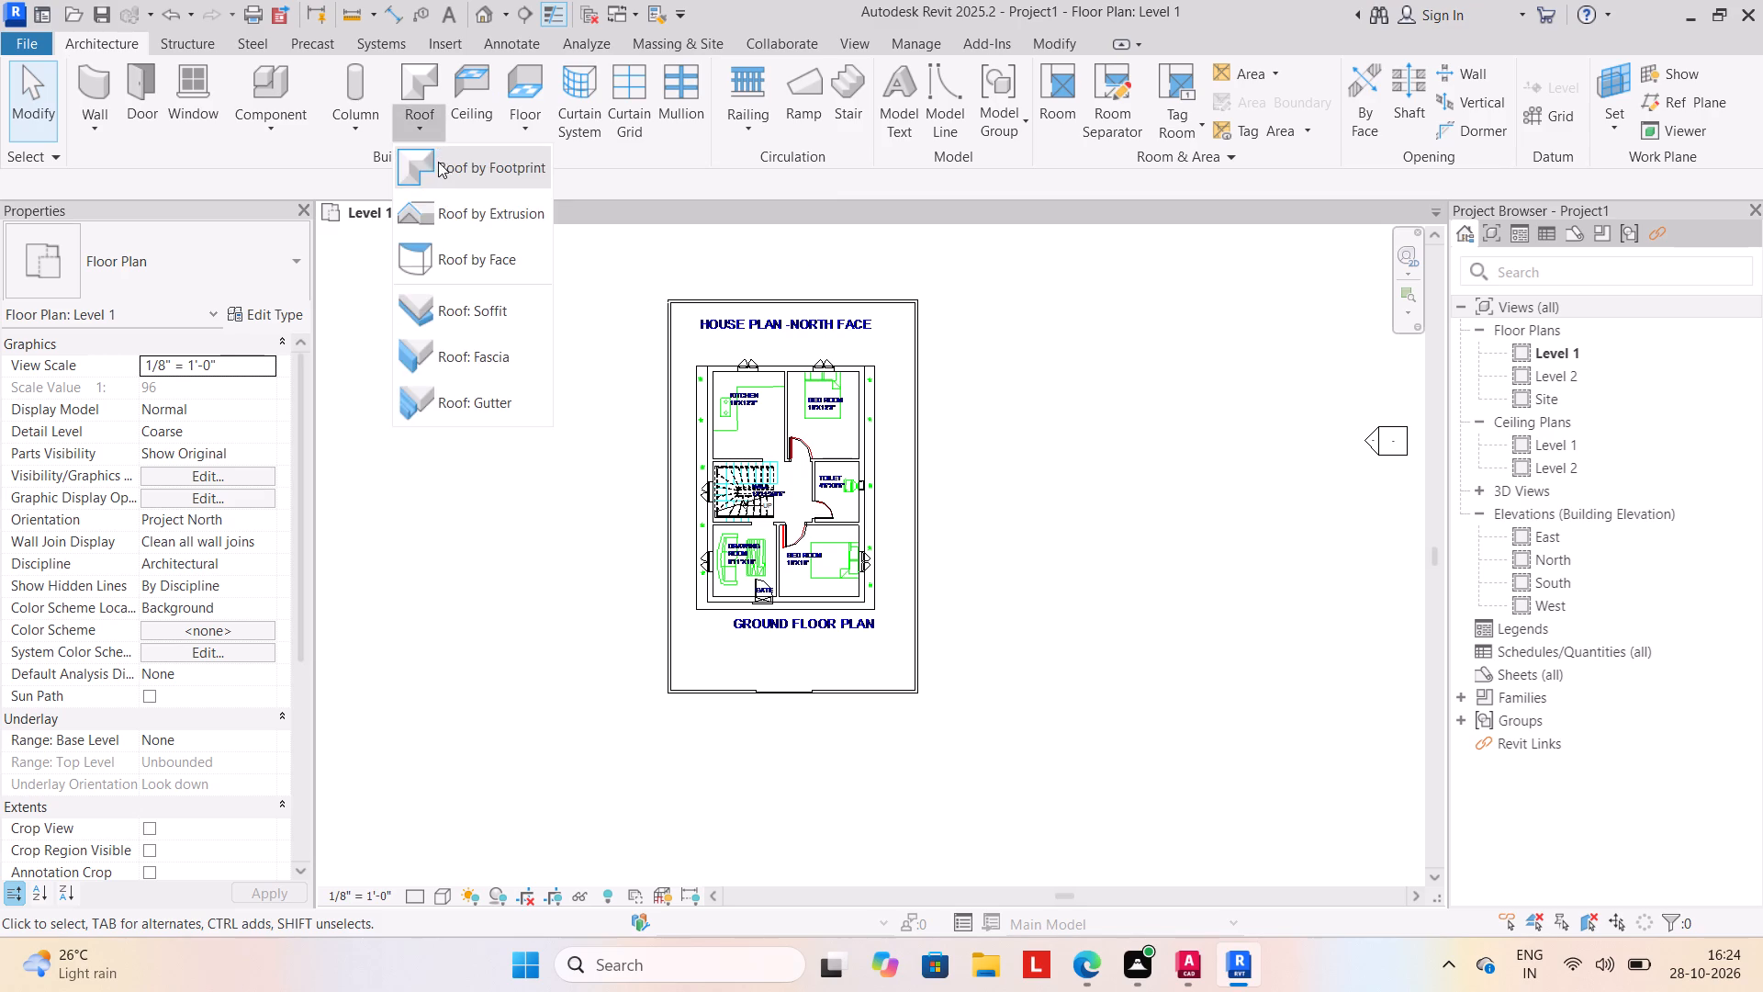
{"action": "left_click", "coordinate": [438, 162]}
{"action": "left_click", "coordinate": [864, 532]}
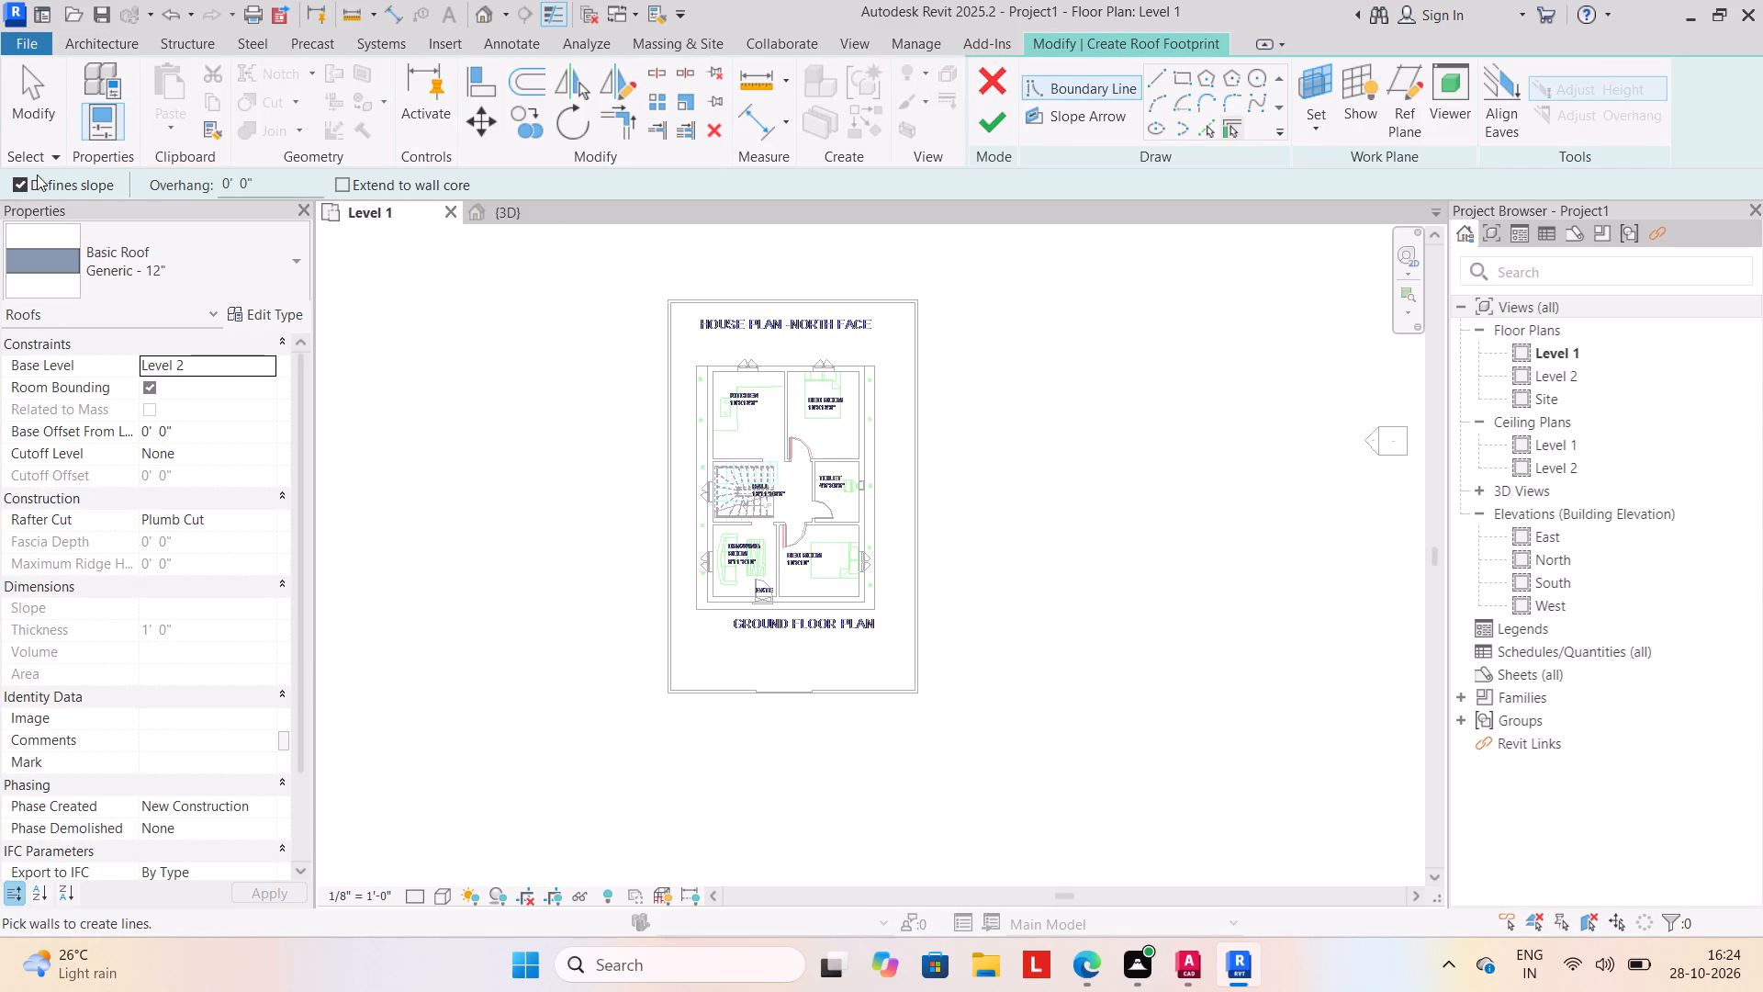
{"action": "left_click", "coordinate": [21, 178]}
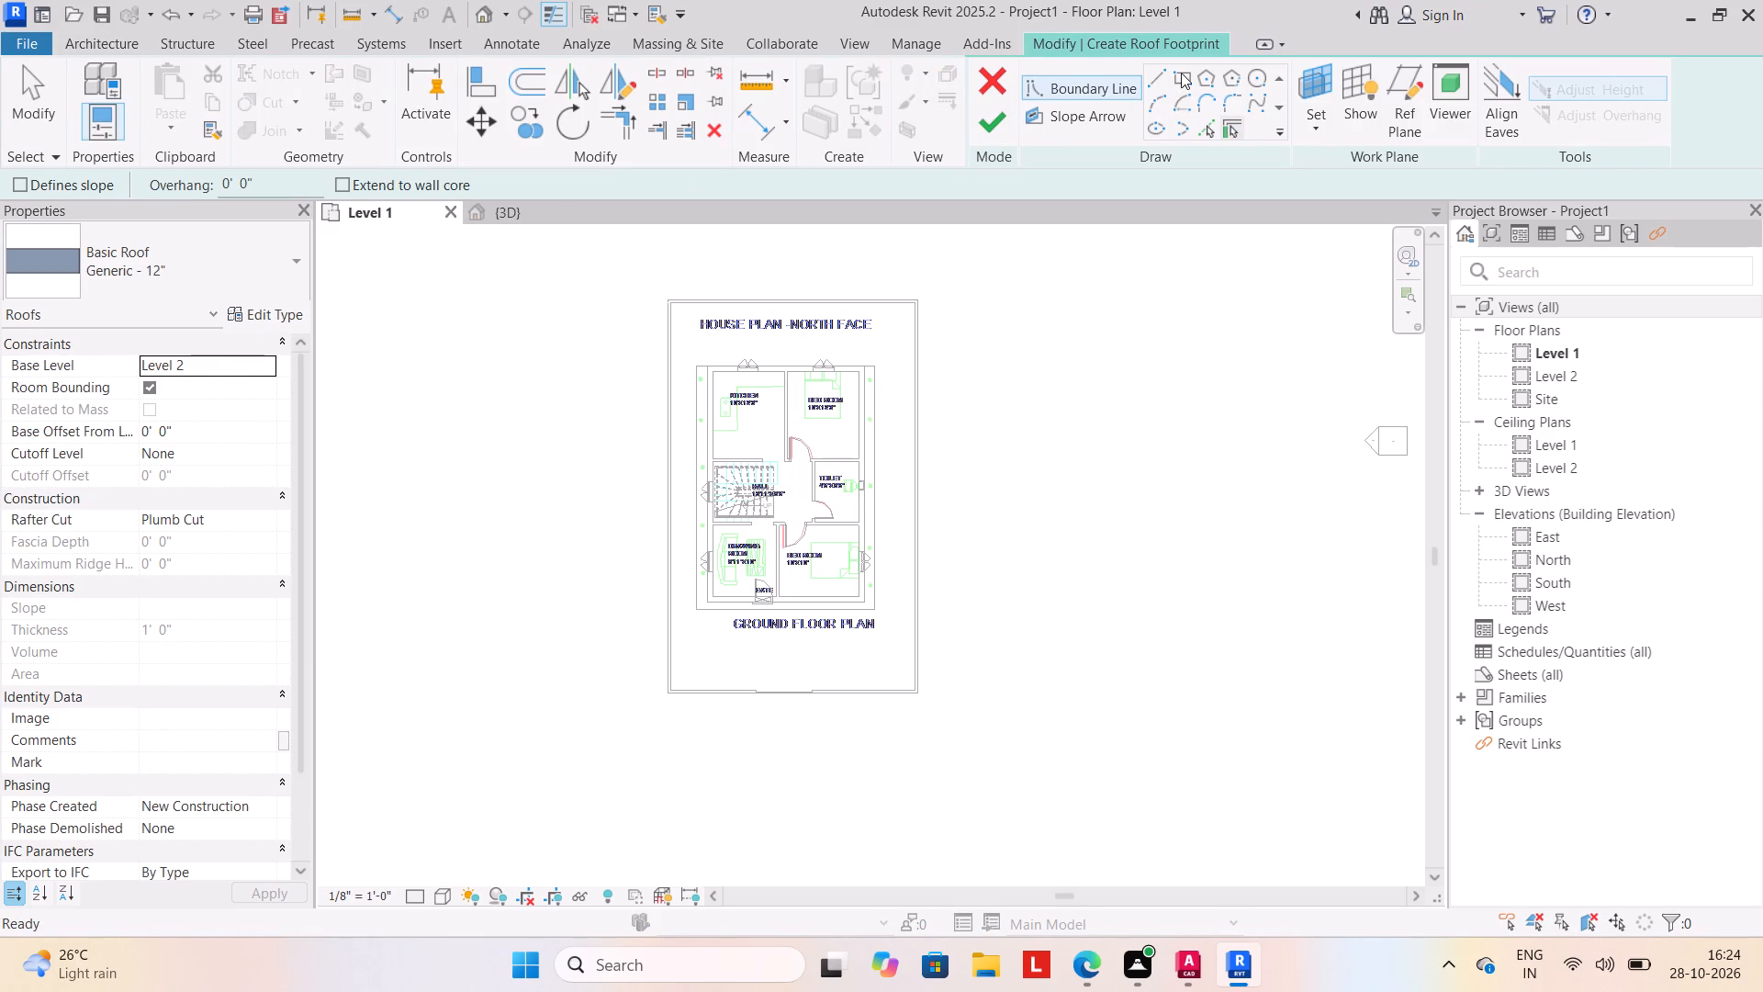
{"action": "left_click", "coordinate": [1181, 73]}
{"action": "left_click", "coordinate": [297, 178]}
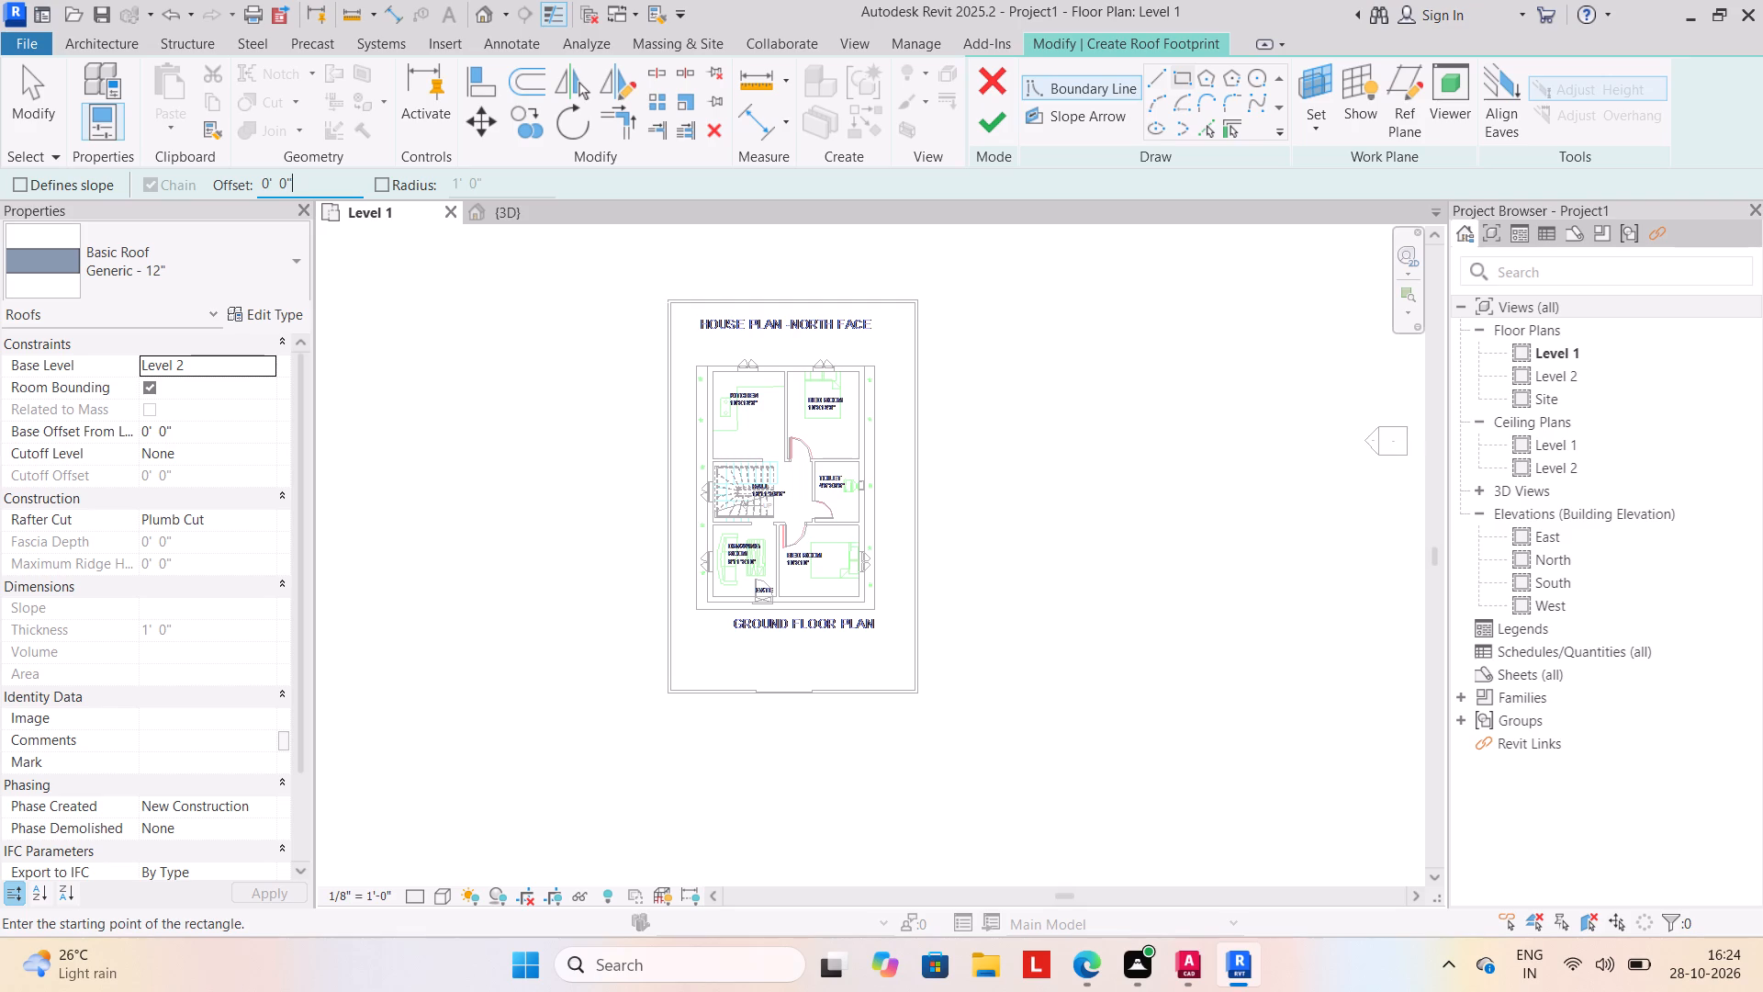
{"action": "key", "text": "BackSpace"}
{"action": "key", "text": "BackSpace"}
{"action": "key", "text": "BackSpace"}
{"action": "key", "text": "BackSpace"}
{"action": "key", "text": "BackSpace"}
{"action": "key", "text": "BackSpace"}
{"action": "key", "text": "BackSpace"}
{"action": "key", "text": "BackSpace"}
{"action": "key", "text": "BackSpace"}
{"action": "type", "text": "2'"}
{"action": "key", "text": "Return"}
{"action": "scroll", "coordinate": [789, 391], "scroll_direction": "up", "scroll_amount": 3}
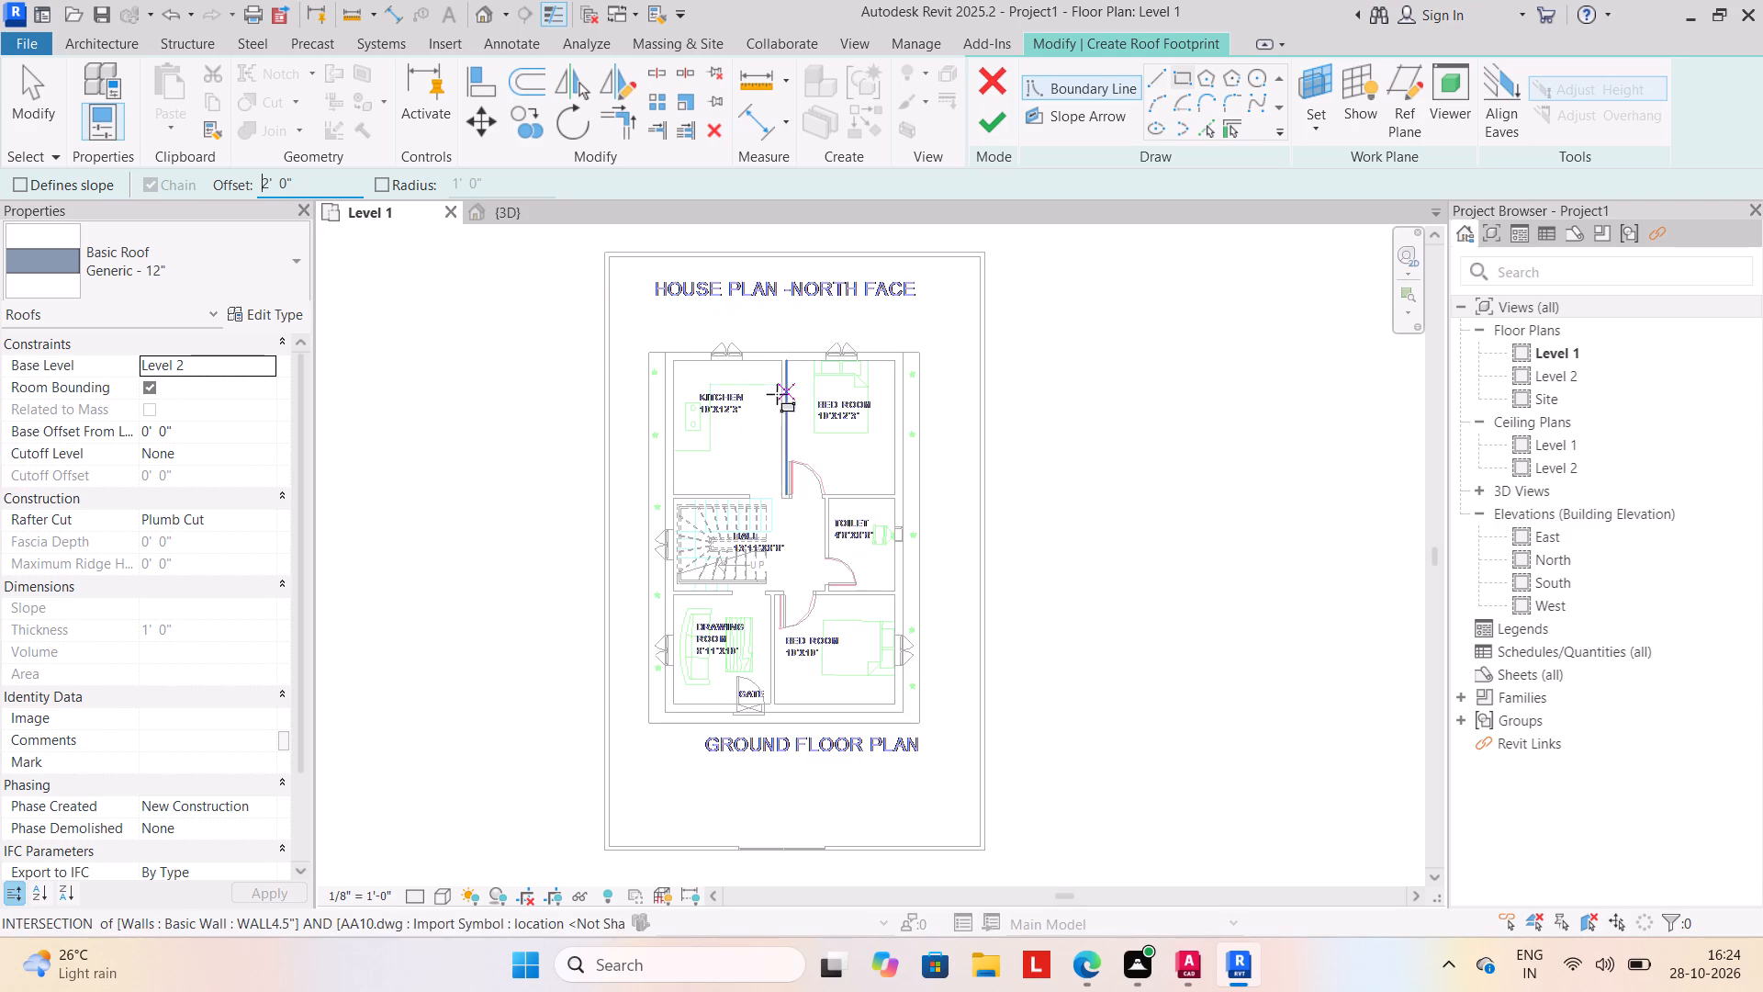
{"action": "left_click", "coordinate": [662, 342]}
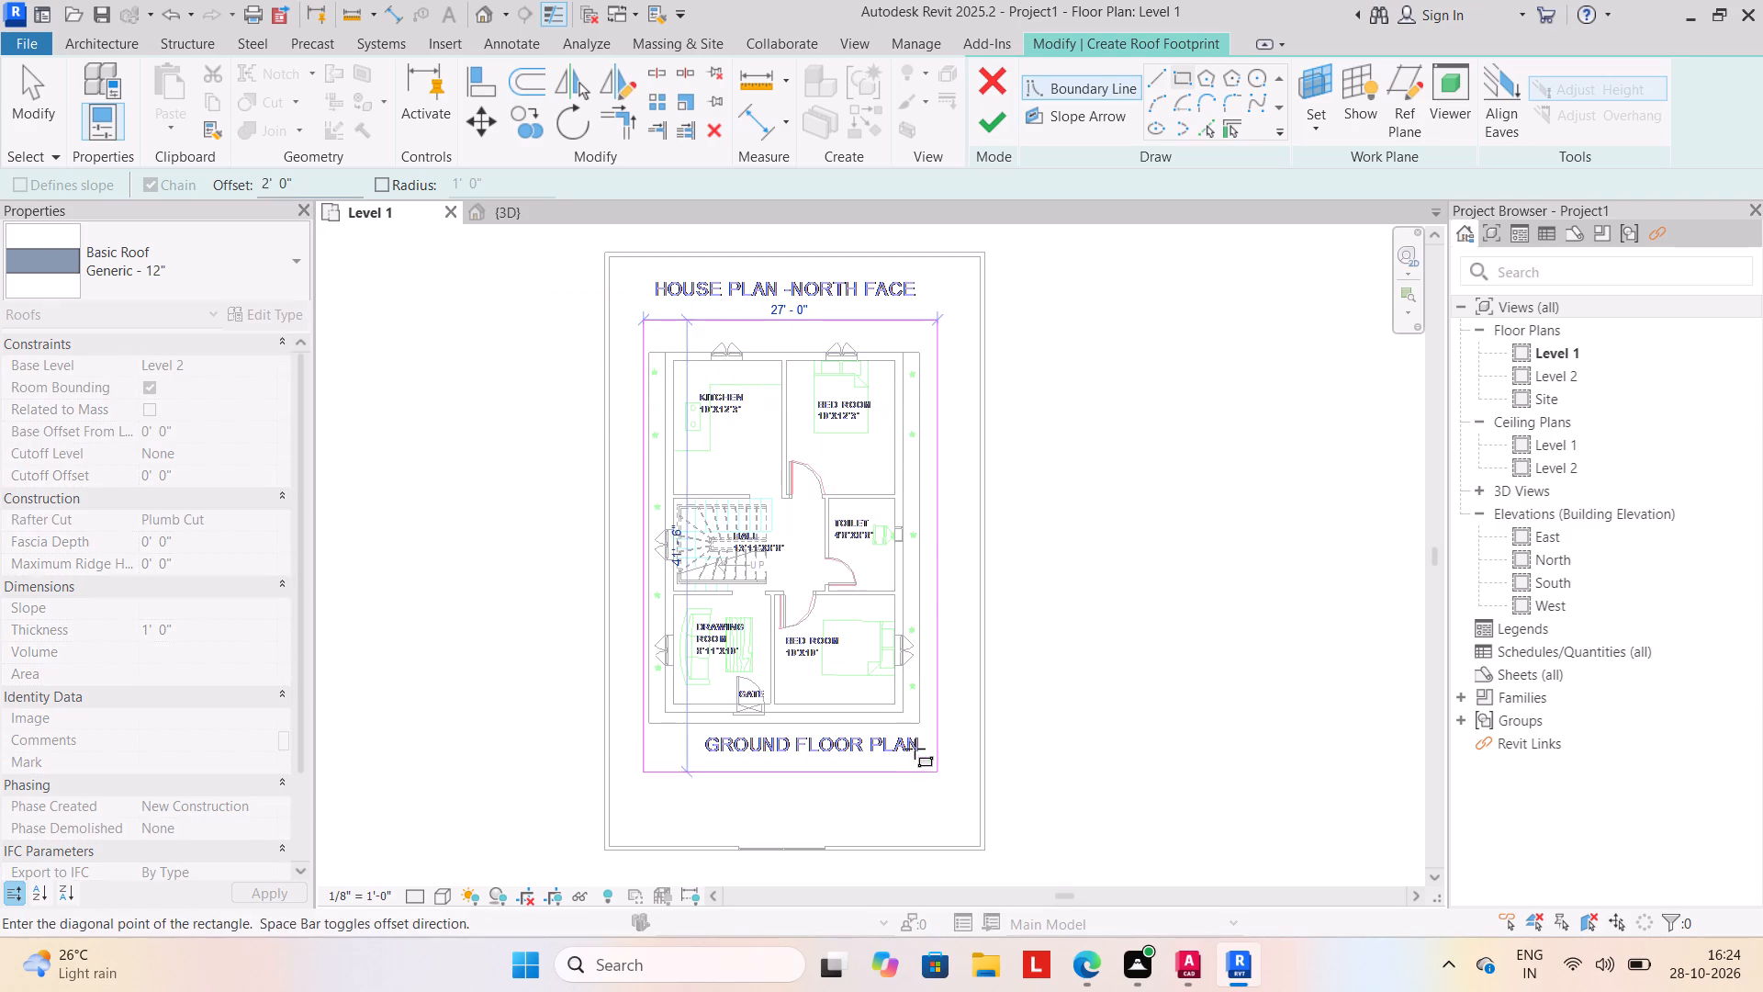
{"action": "left_click", "coordinate": [901, 720]}
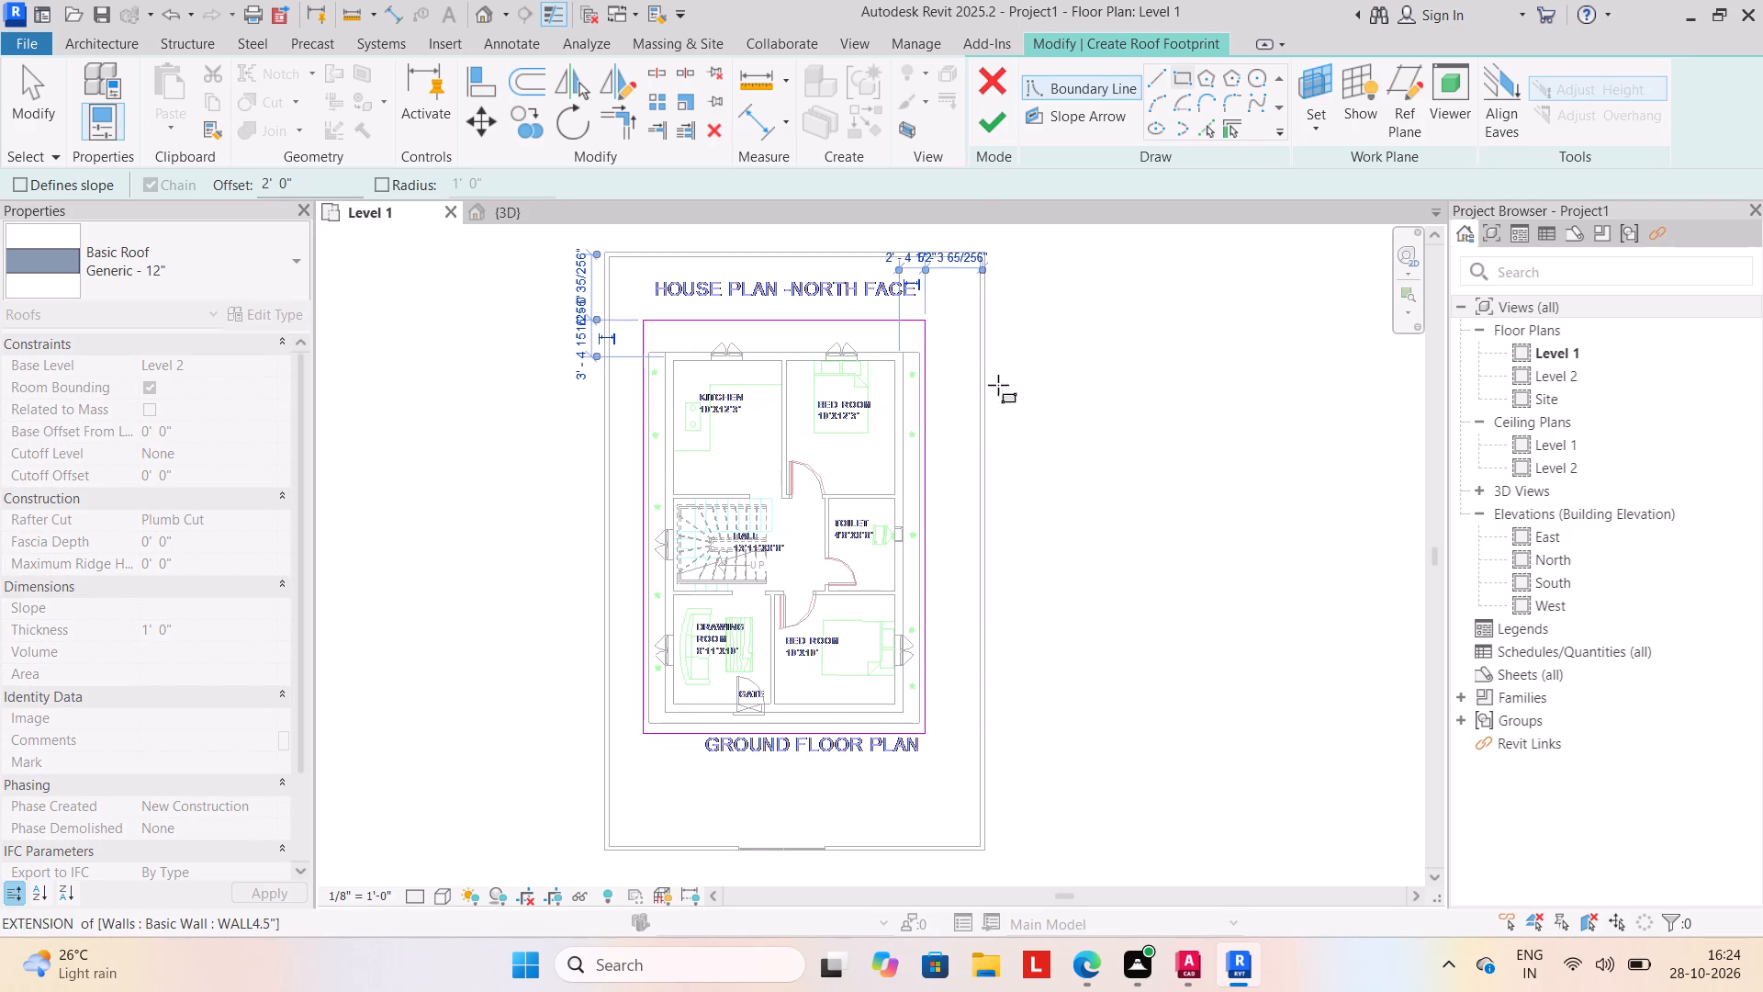
Finish the roof footprint sketch and attach the highlighted house walls to the roof.
{"action": "left_click", "coordinate": [980, 136]}
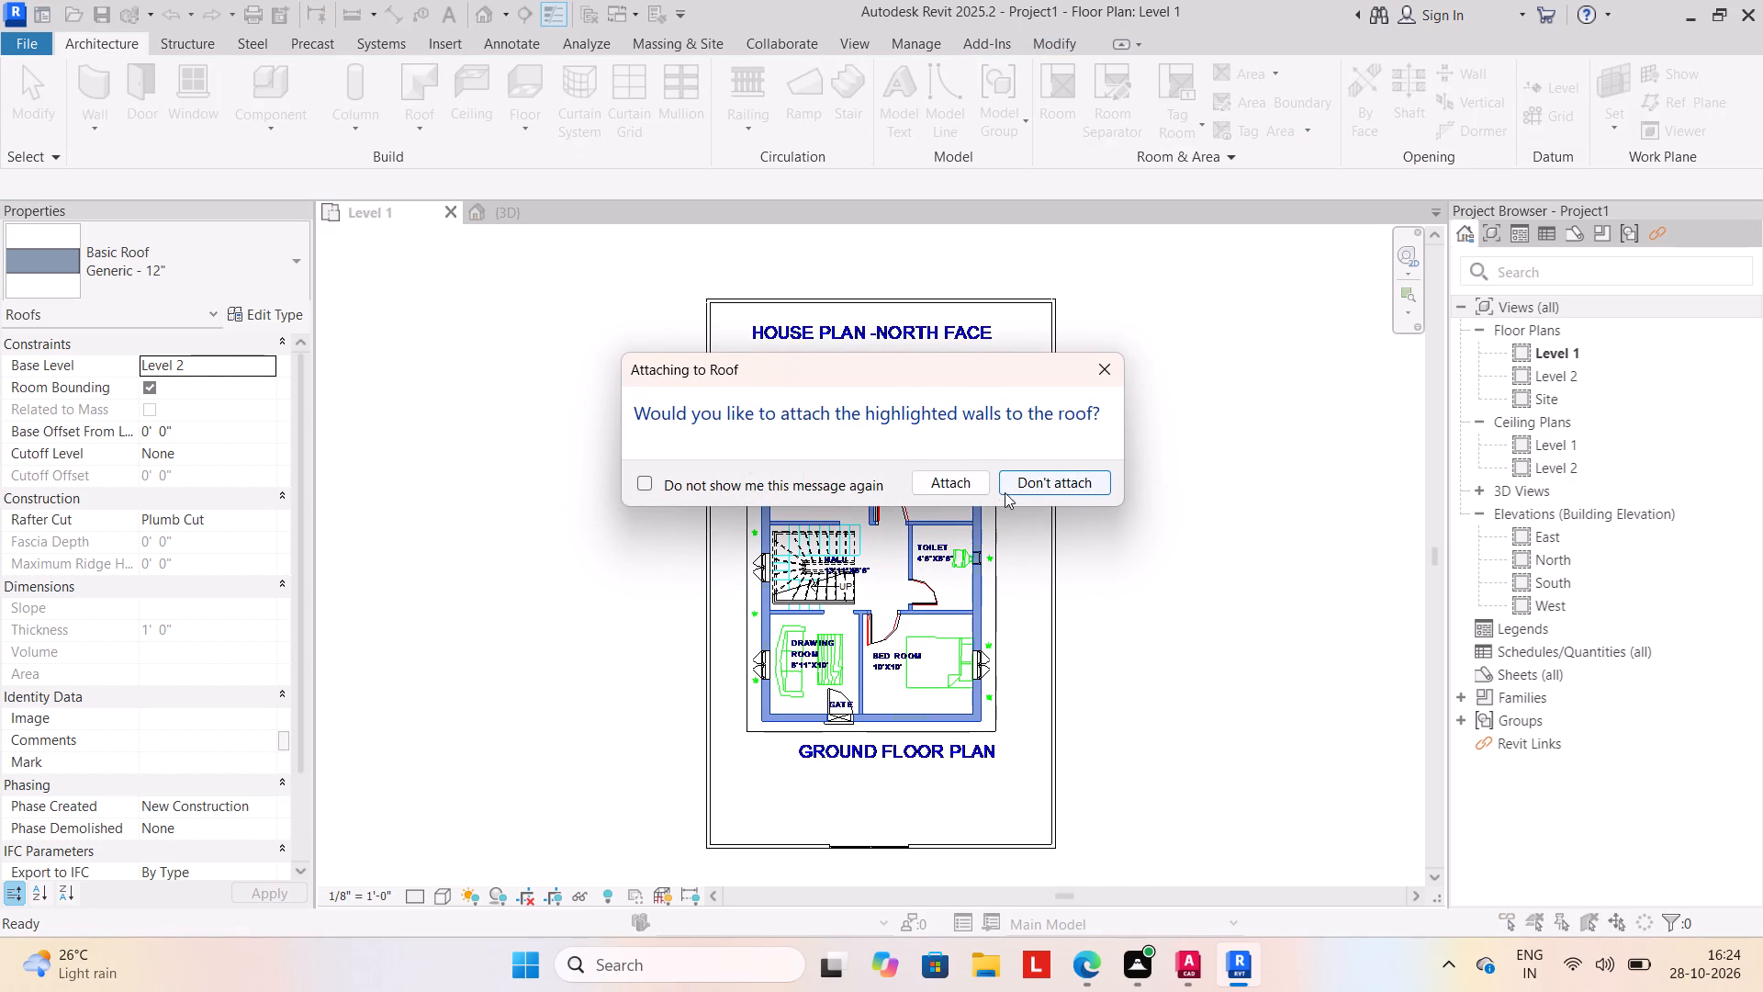
{"action": "left_click", "coordinate": [949, 482]}
In the 3D view, set the structure layer thickness of the Generic - 12" roof type to 6".
{"action": "left_click", "coordinate": [529, 221]}
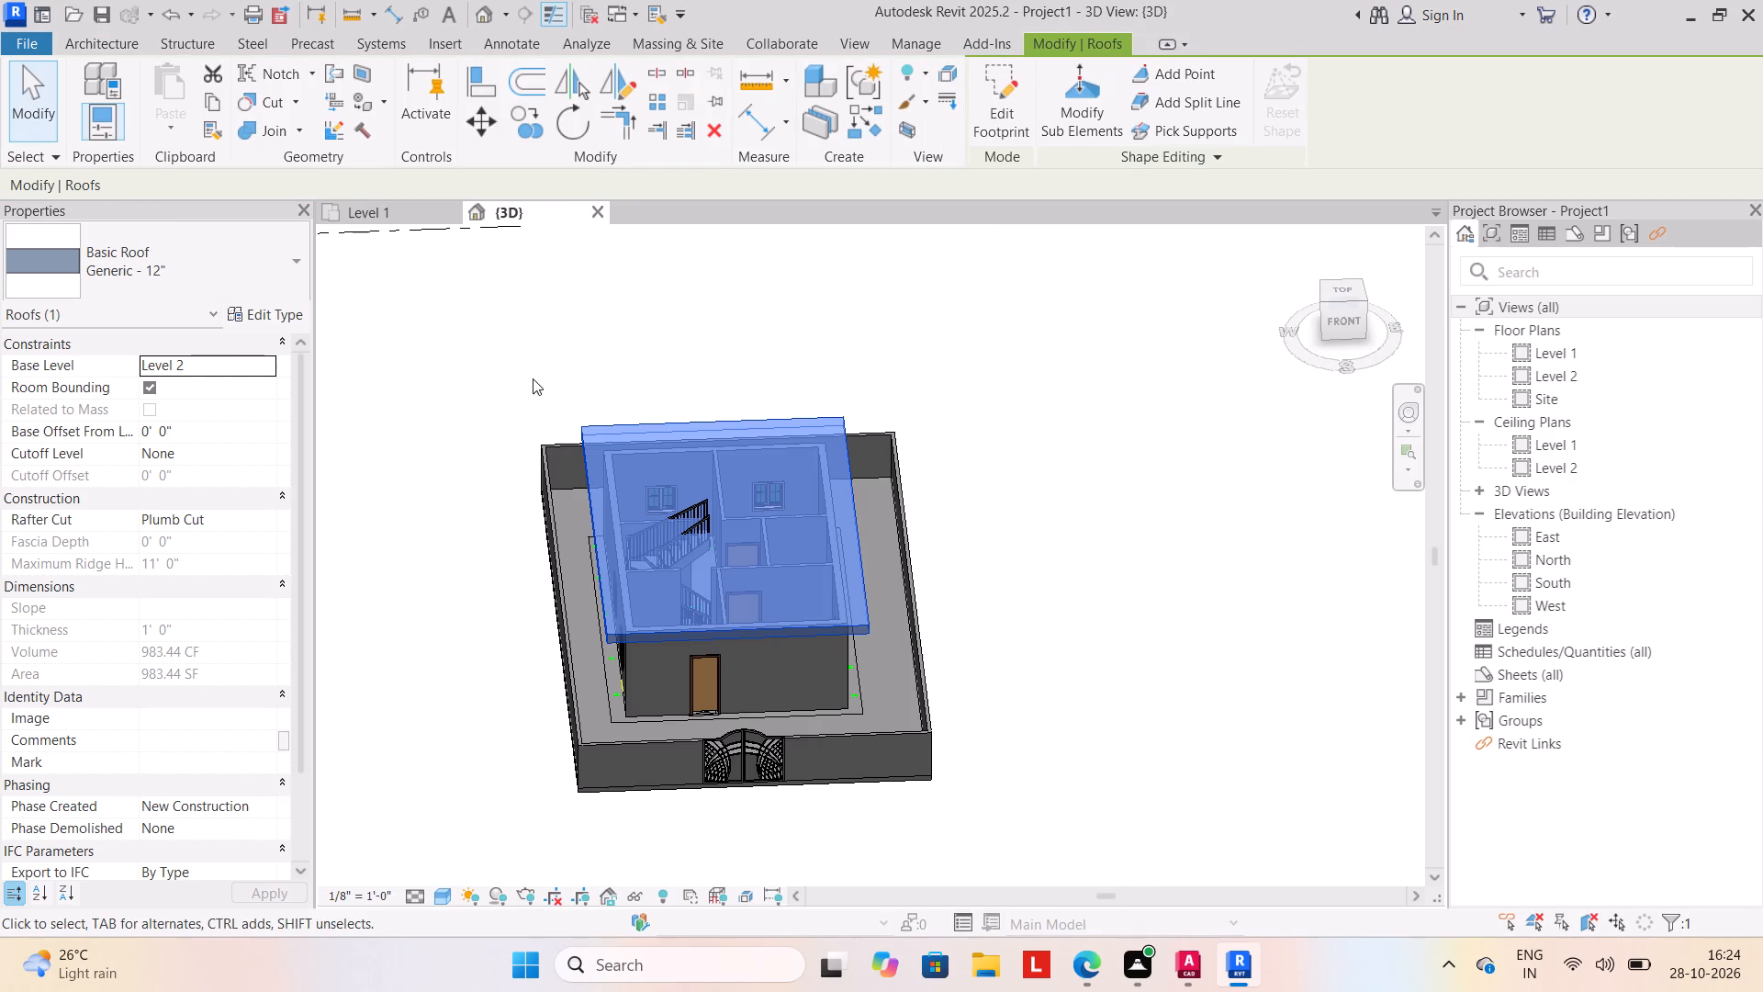
{"action": "left_click", "coordinate": [274, 320]}
{"action": "left_click", "coordinate": [1224, 442]}
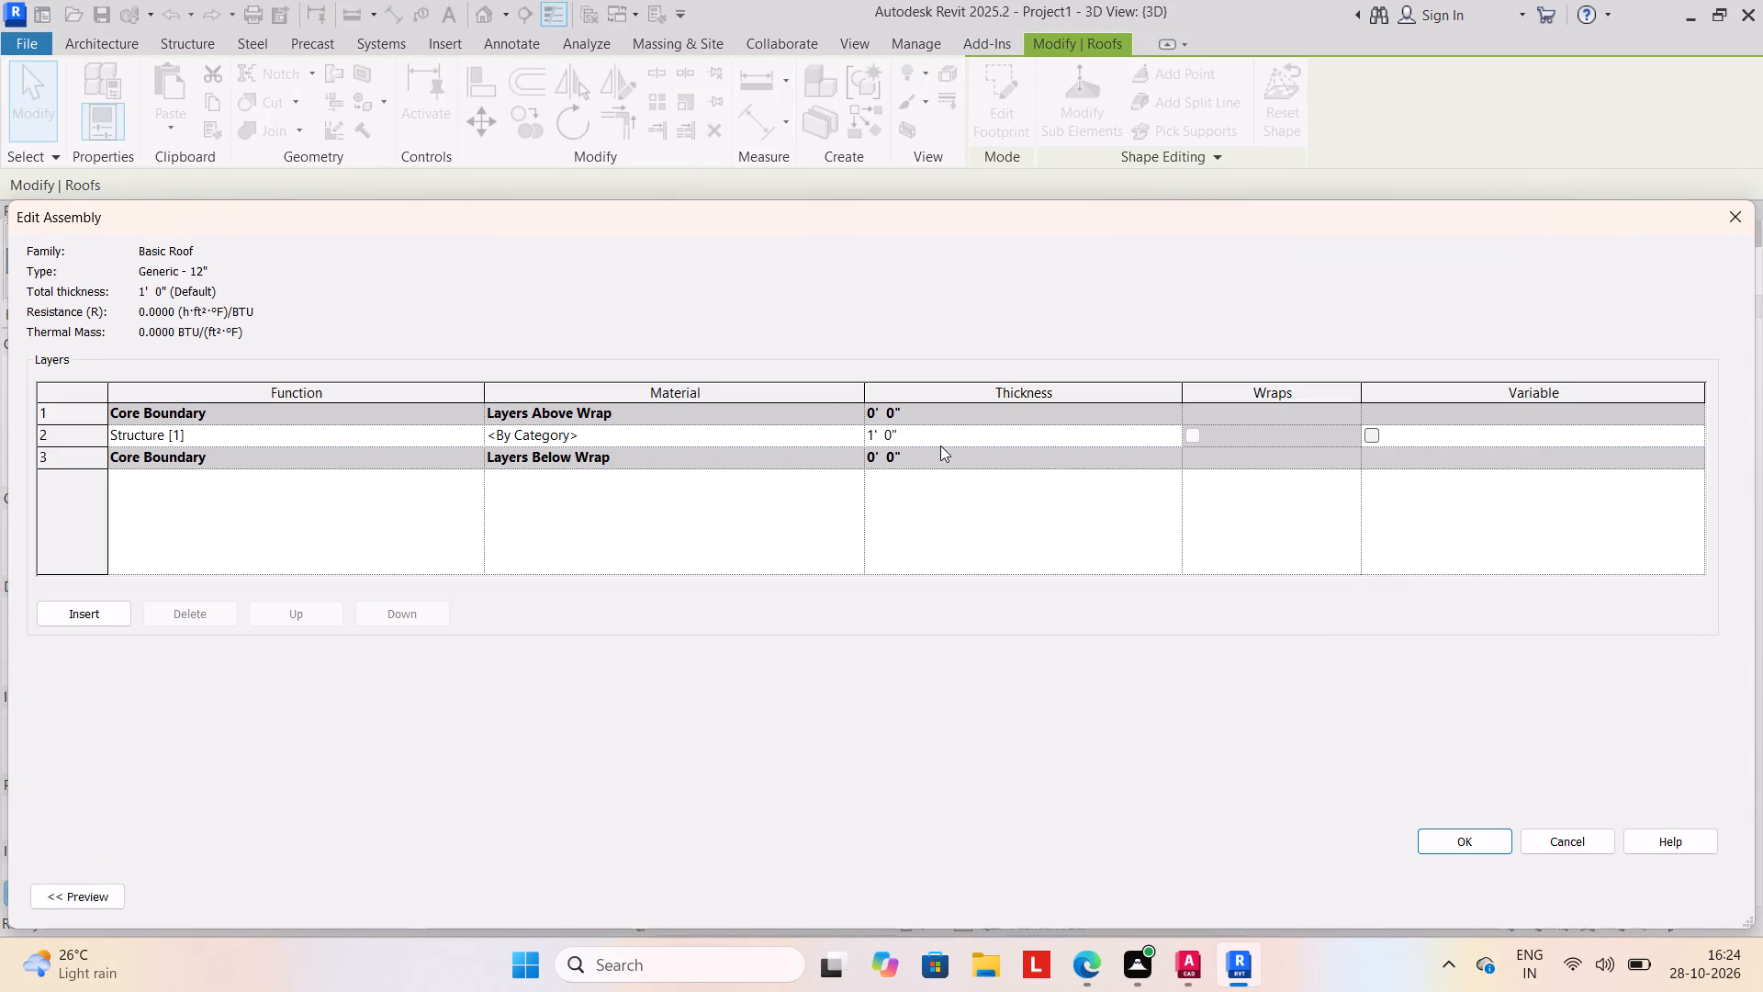
{"action": "left_click", "coordinate": [942, 435]}
{"action": "type", "text": "6\""}
{"action": "left_click", "coordinate": [1430, 833]}
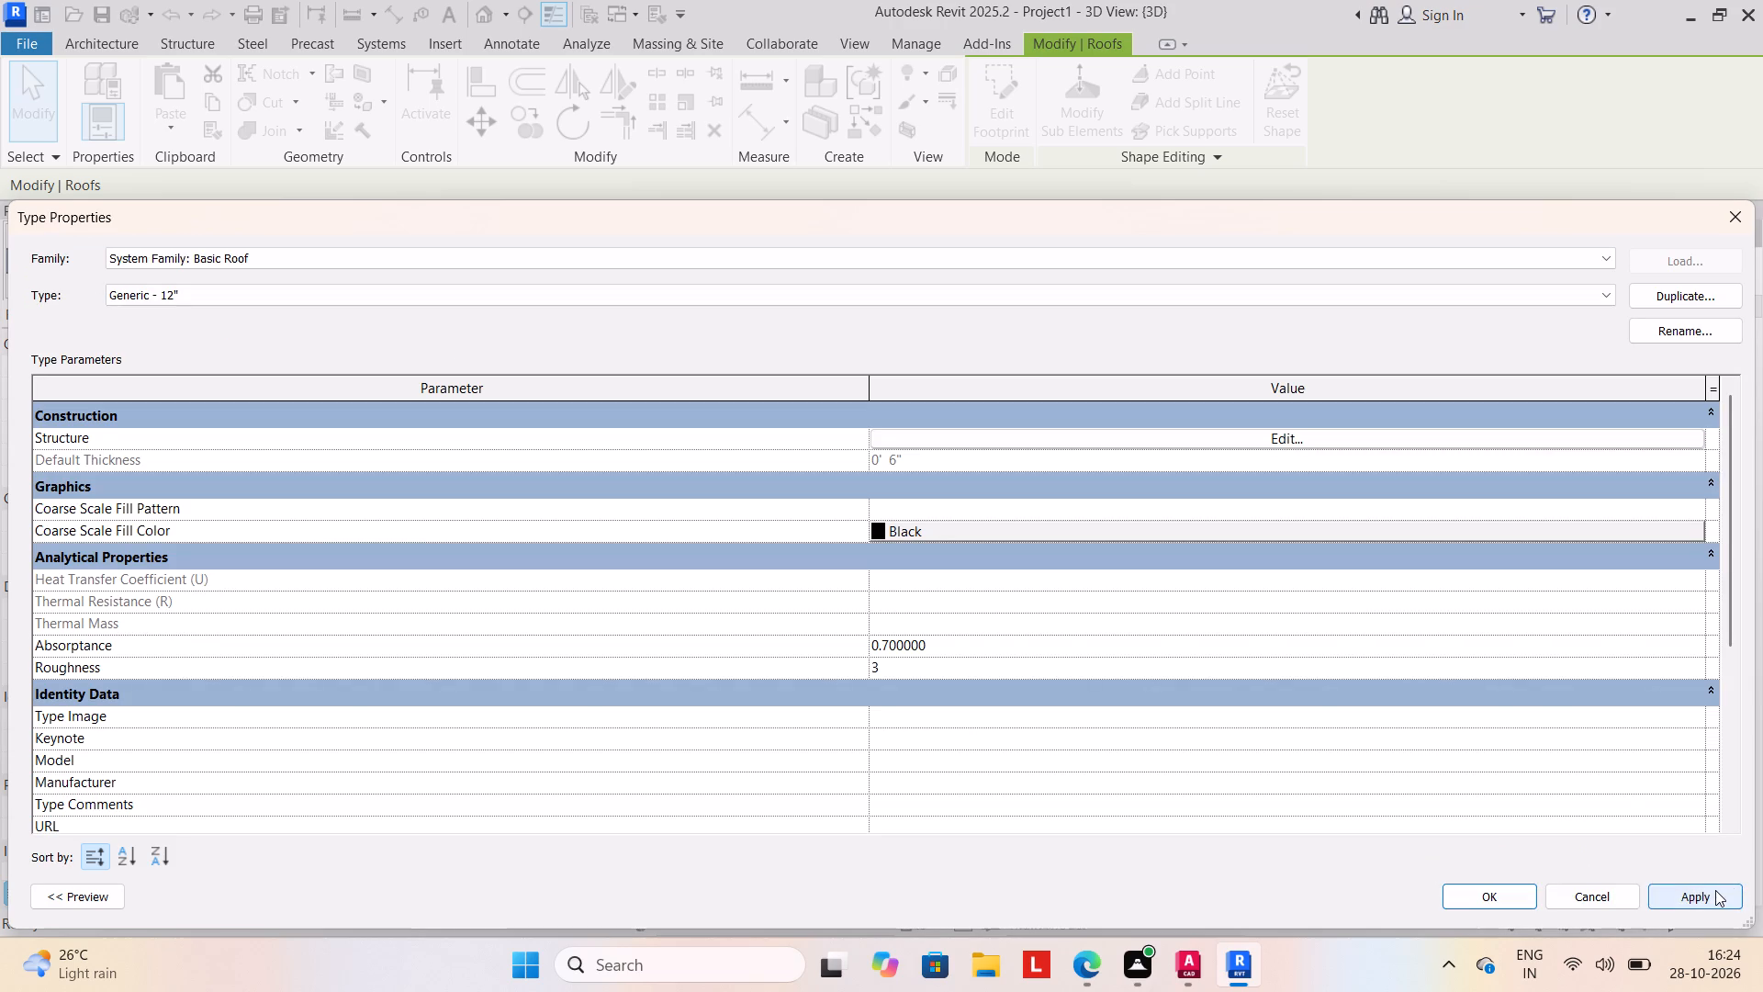
{"action": "left_click", "coordinate": [1715, 890]}
{"action": "left_click", "coordinate": [1498, 894]}
{"action": "left_click", "coordinate": [1140, 783]}
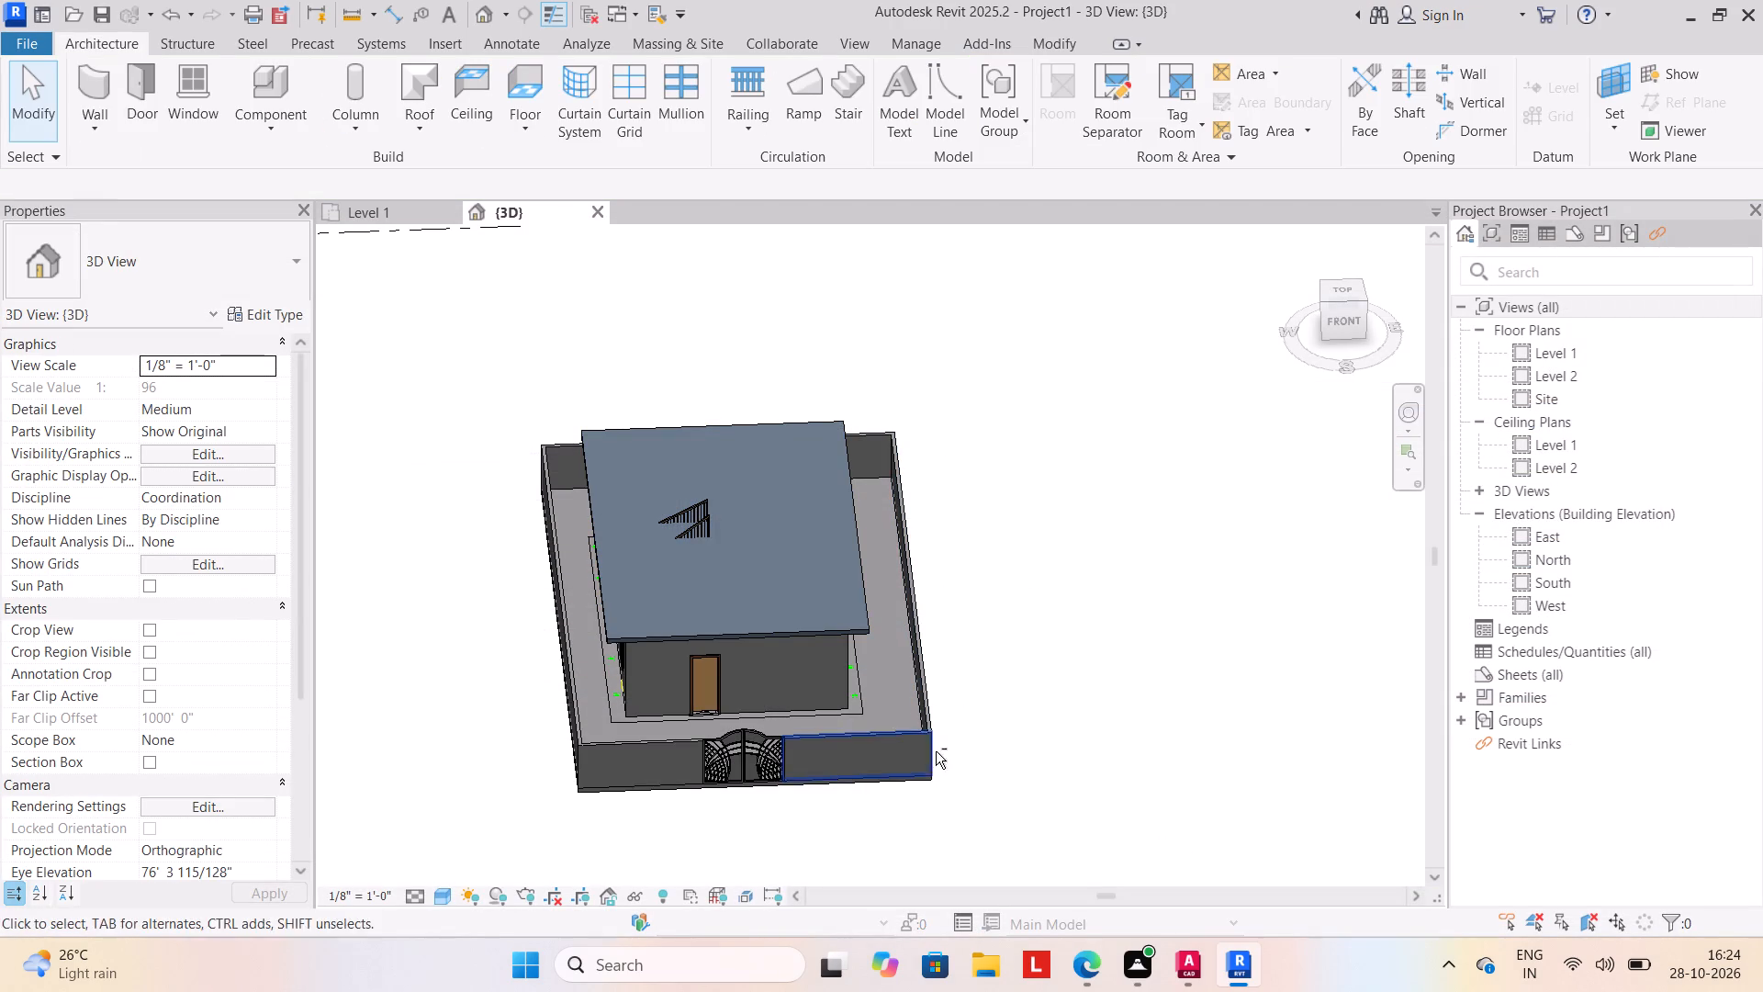
In the North elevation, temporarily hide the boundary walls around the house one after another.
{"action": "middle_click_drag", "start_coordinate": [926, 755], "coordinate": [892, 655], "text": "shift"}
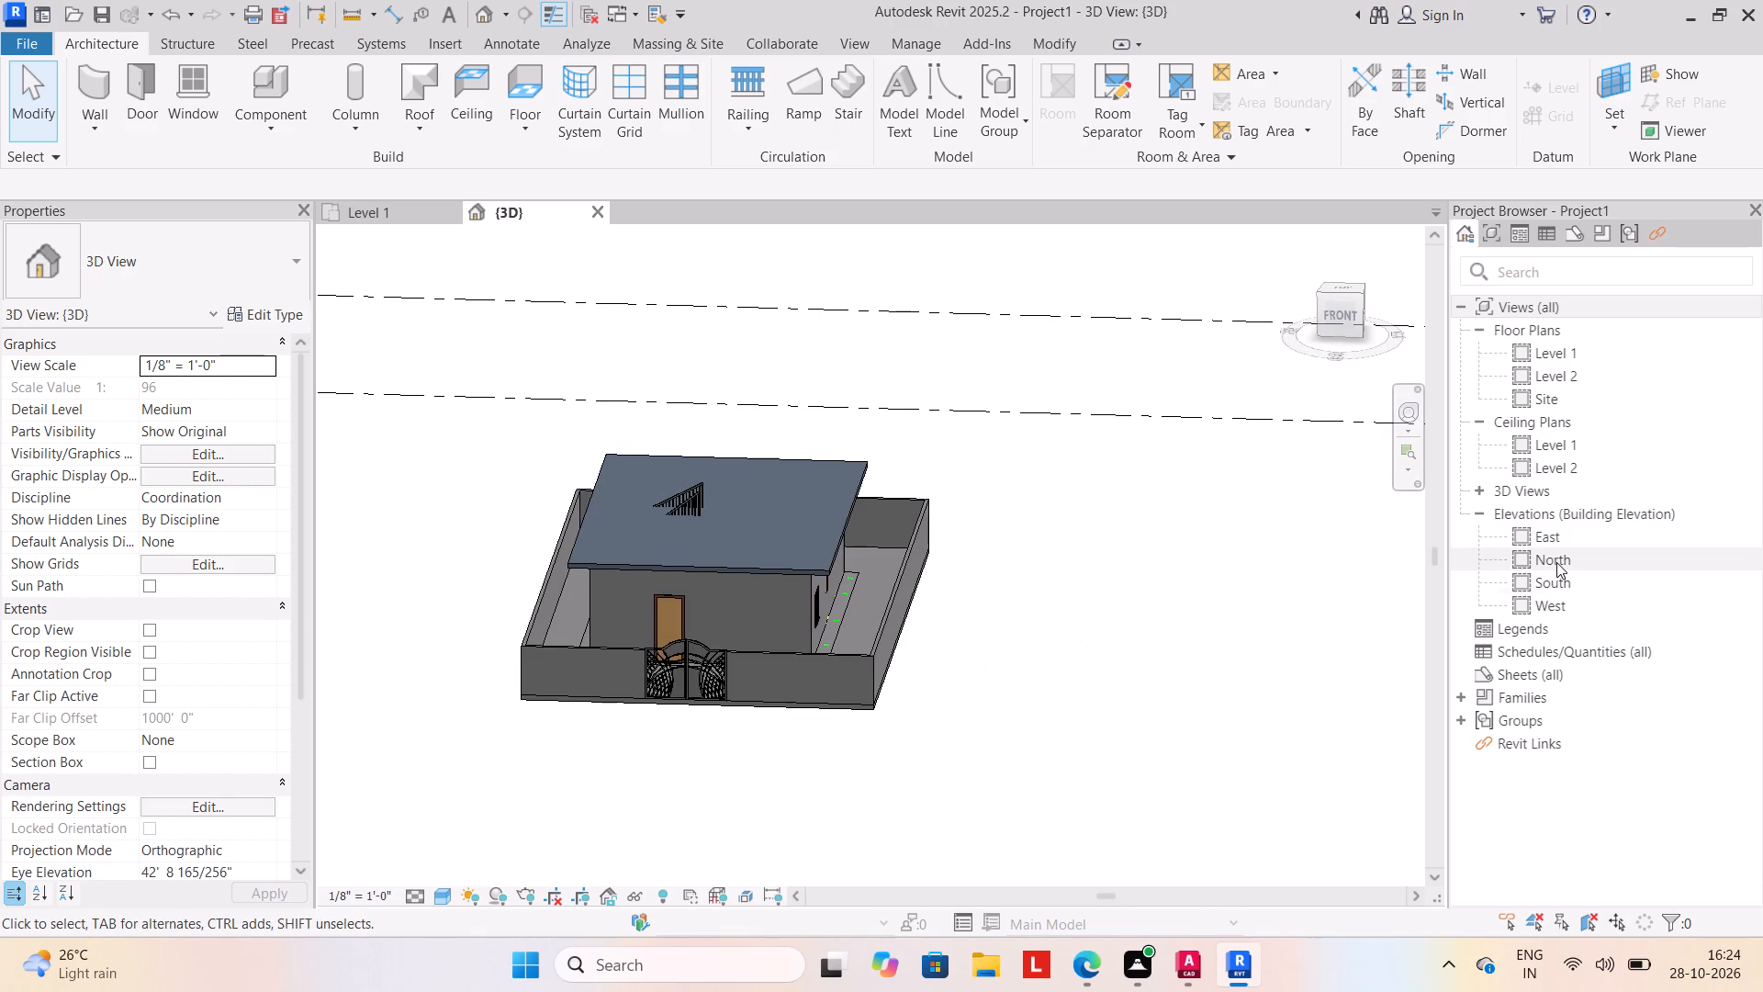
{"action": "double_click", "coordinate": [1556, 562]}
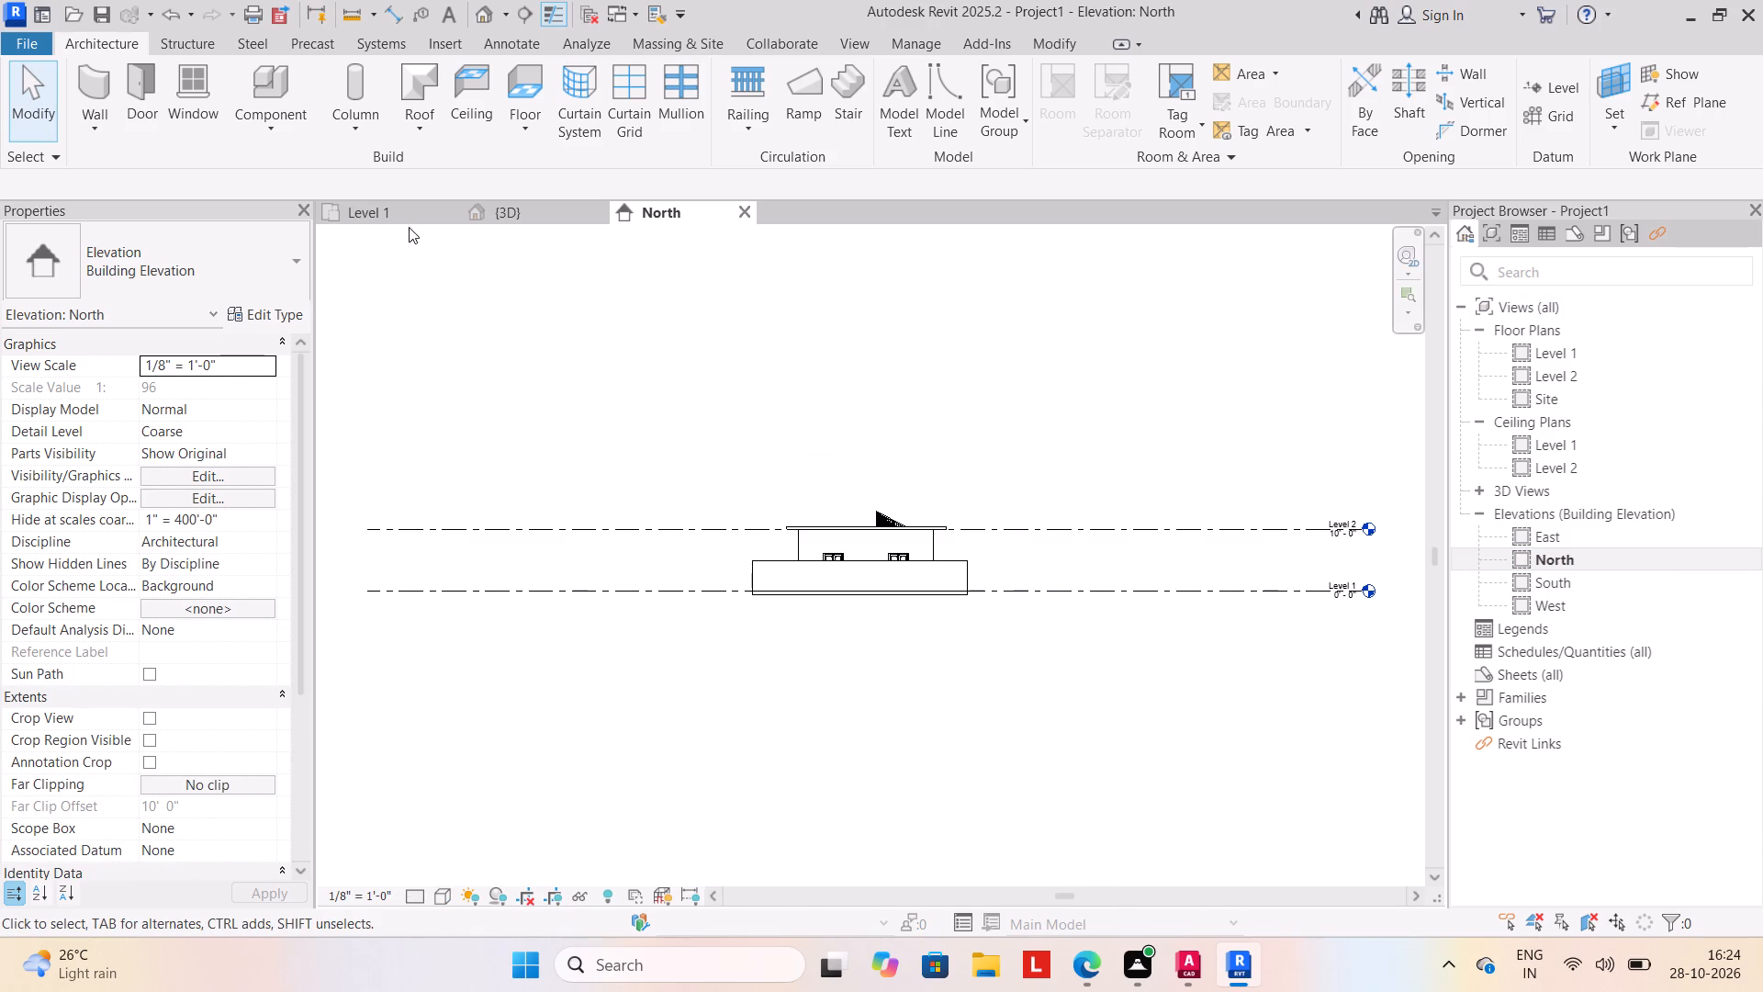
{"action": "left_click", "coordinate": [777, 568]}
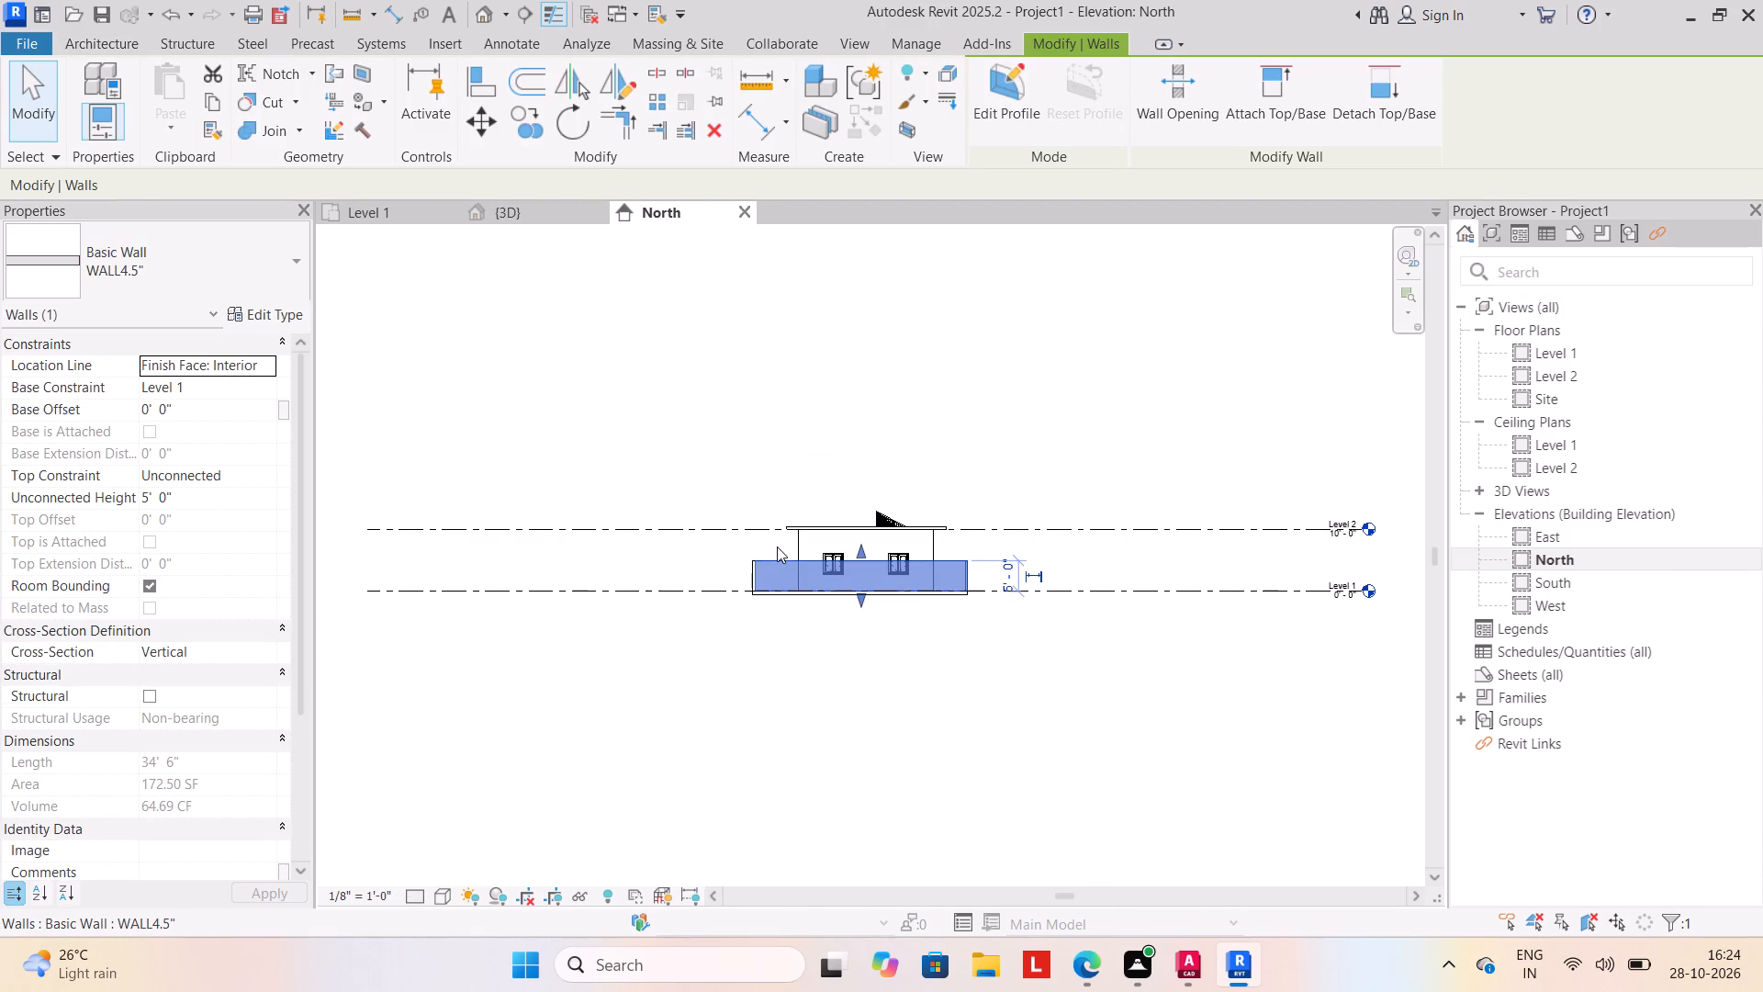
{"action": "double_click", "coordinate": [688, 537]}
{"action": "left_click_drag", "start_coordinate": [672, 547], "coordinate": [751, 569]}
{"action": "left_click", "coordinate": [771, 558]}
{"action": "type", "text": "HH"}
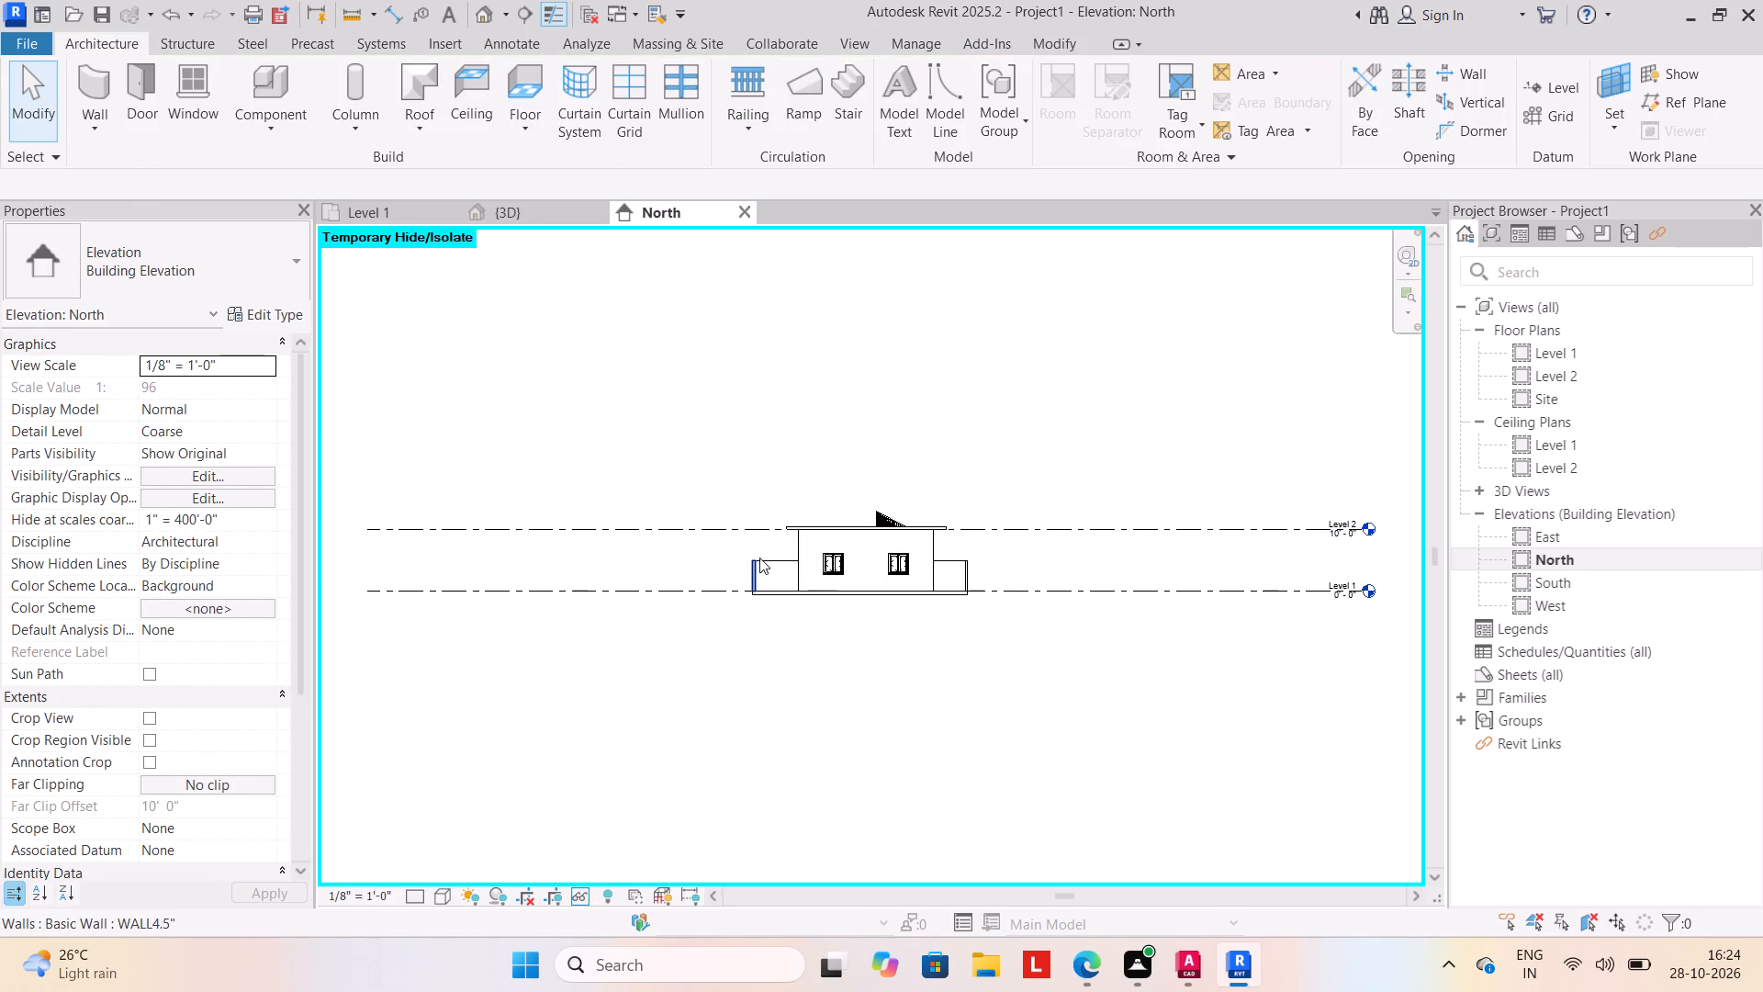
{"action": "left_click", "coordinate": [759, 558]}
{"action": "type", "text": "HH"}
{"action": "left_click", "coordinate": [764, 560]}
{"action": "type", "text": "HH"}
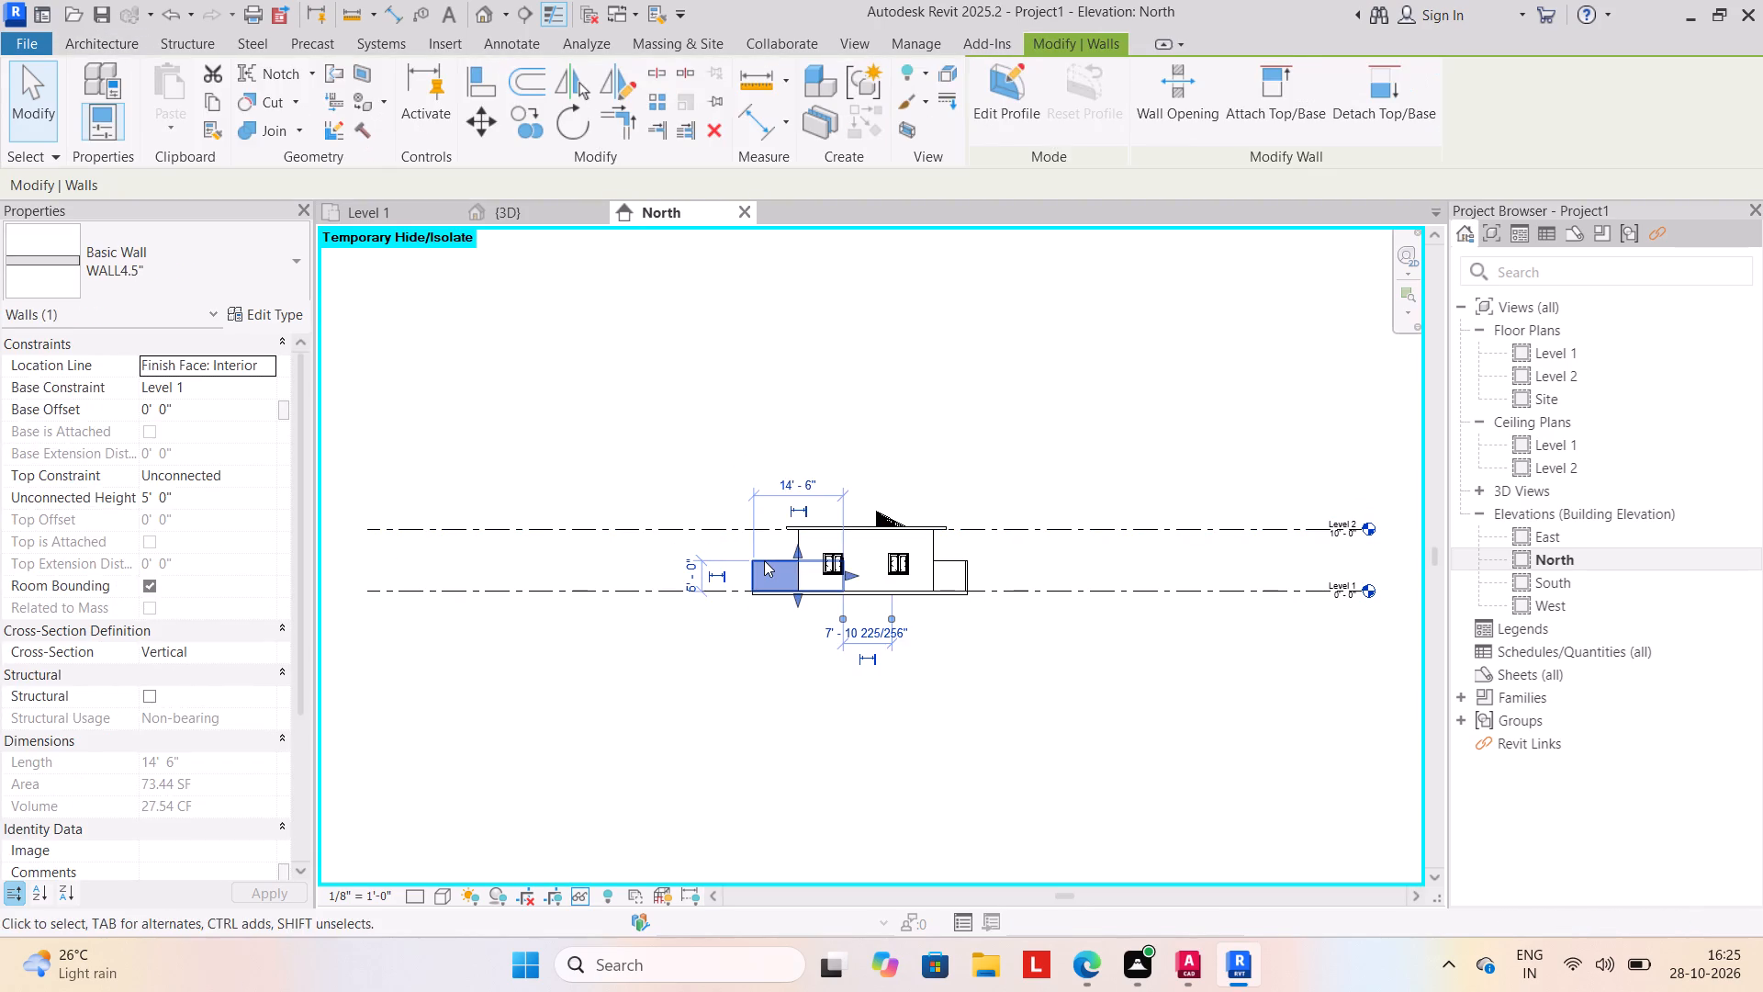
{"action": "left_click", "coordinate": [966, 581]}
{"action": "key", "text": "h"}
{"action": "key", "text": "h"}
{"action": "left_click", "coordinate": [960, 556]}
{"action": "type", "text": "HH"}
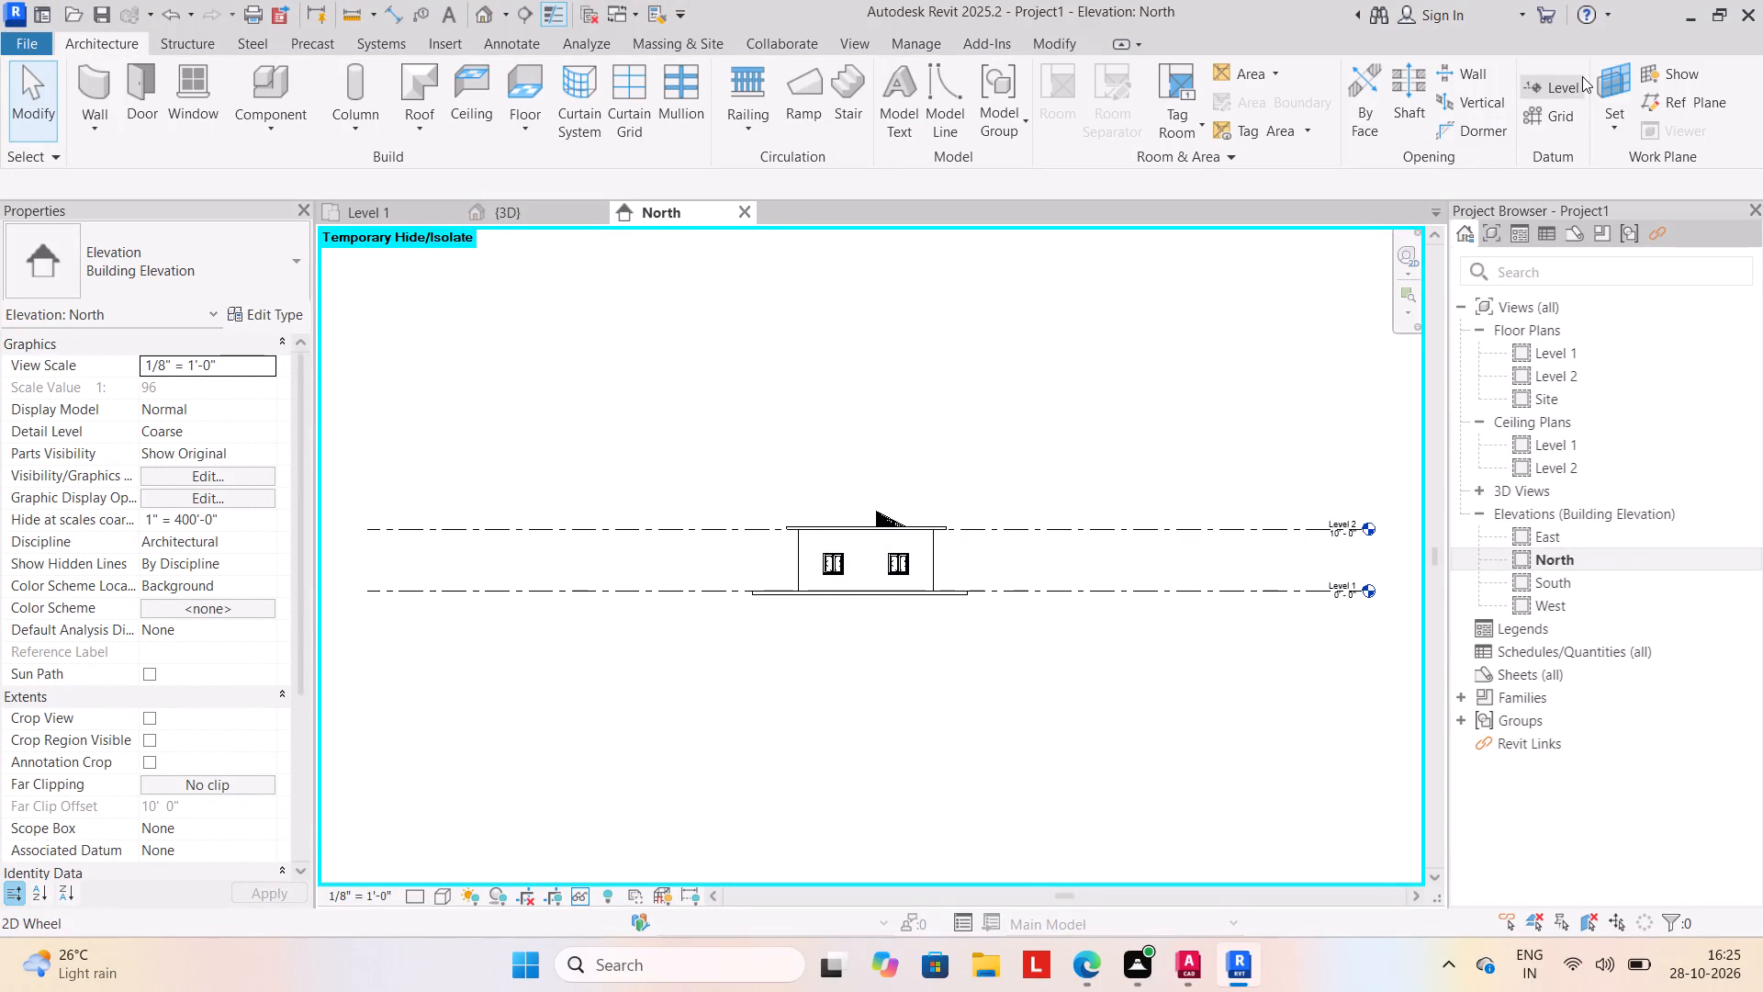
Add a new level 6" above Level 2 by picking the Level 2 line with an offset.
{"action": "left_click", "coordinate": [1569, 80]}
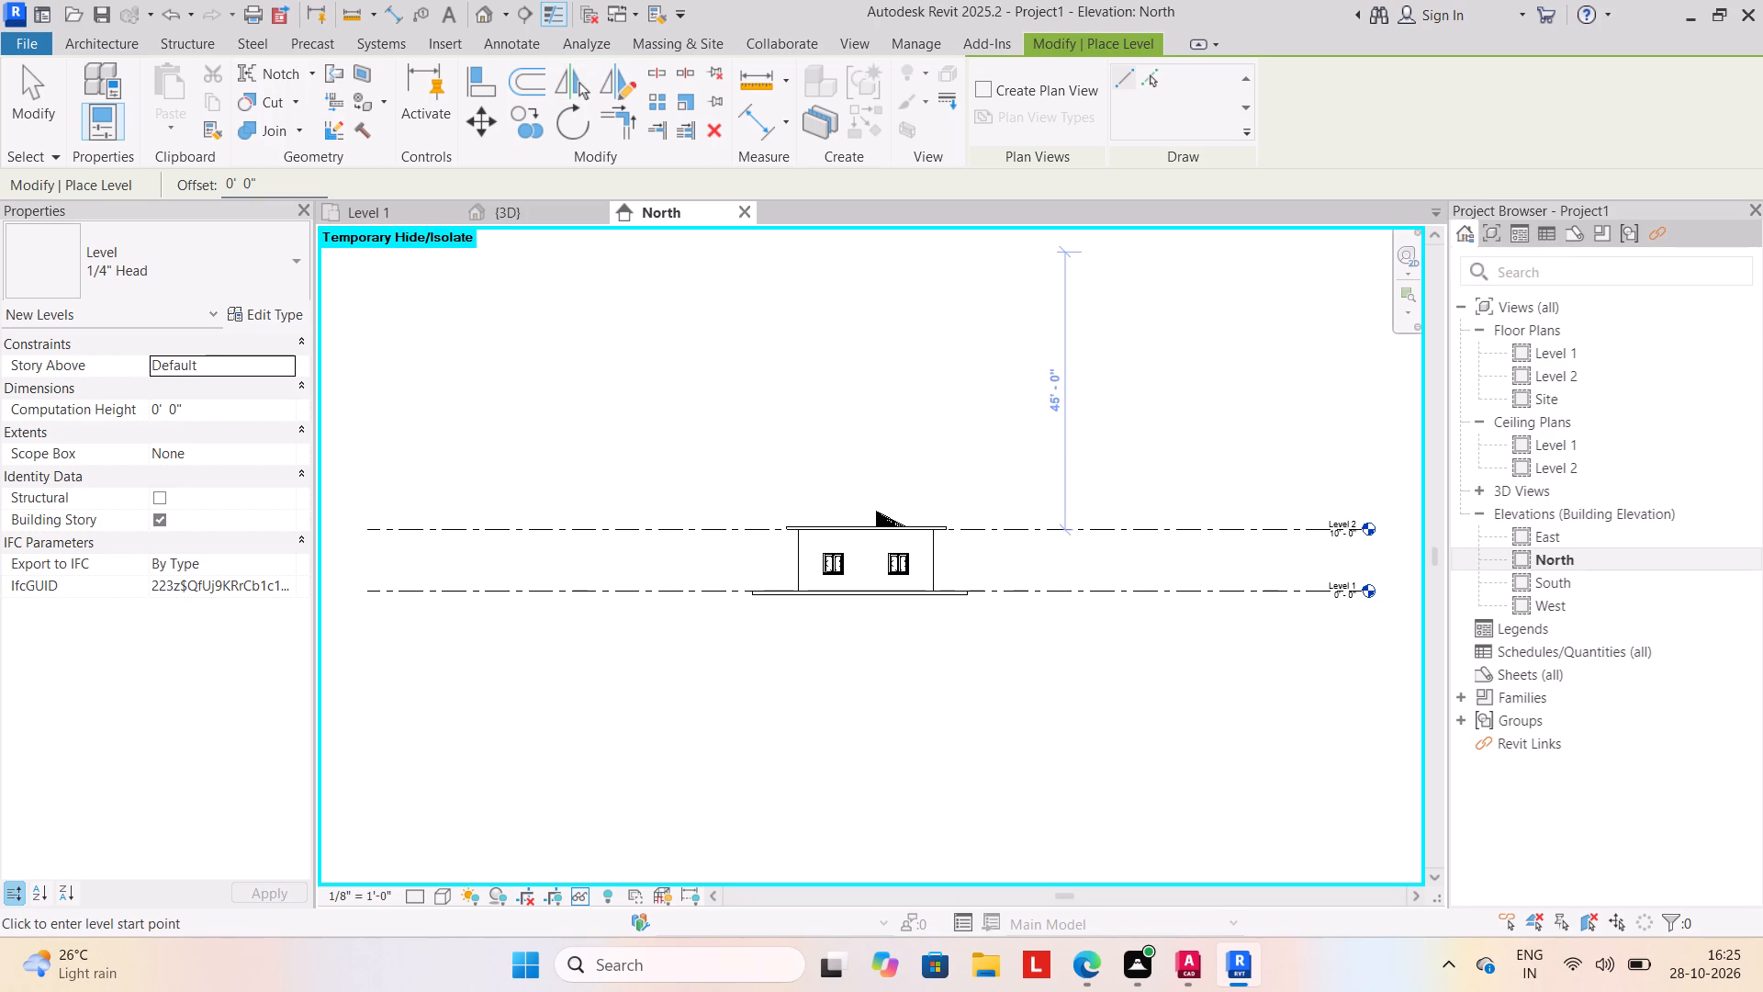
{"action": "left_click_drag", "start_coordinate": [291, 178], "coordinate": [282, 173]}
{"action": "key", "text": "BackSpace"}
{"action": "key", "text": "BackSpace"}
{"action": "key", "text": "BackSpace"}
{"action": "key", "text": "BackSpace"}
{"action": "key", "text": "BackSpace"}
{"action": "key", "text": "BackSpace"}
{"action": "key", "text": "BackSpace"}
{"action": "key", "text": "BackSpace"}
{"action": "key", "text": "BackSpace"}
{"action": "key", "text": "BackSpace"}
{"action": "key", "text": "BackSpace"}
{"action": "type", "text": "6\""}
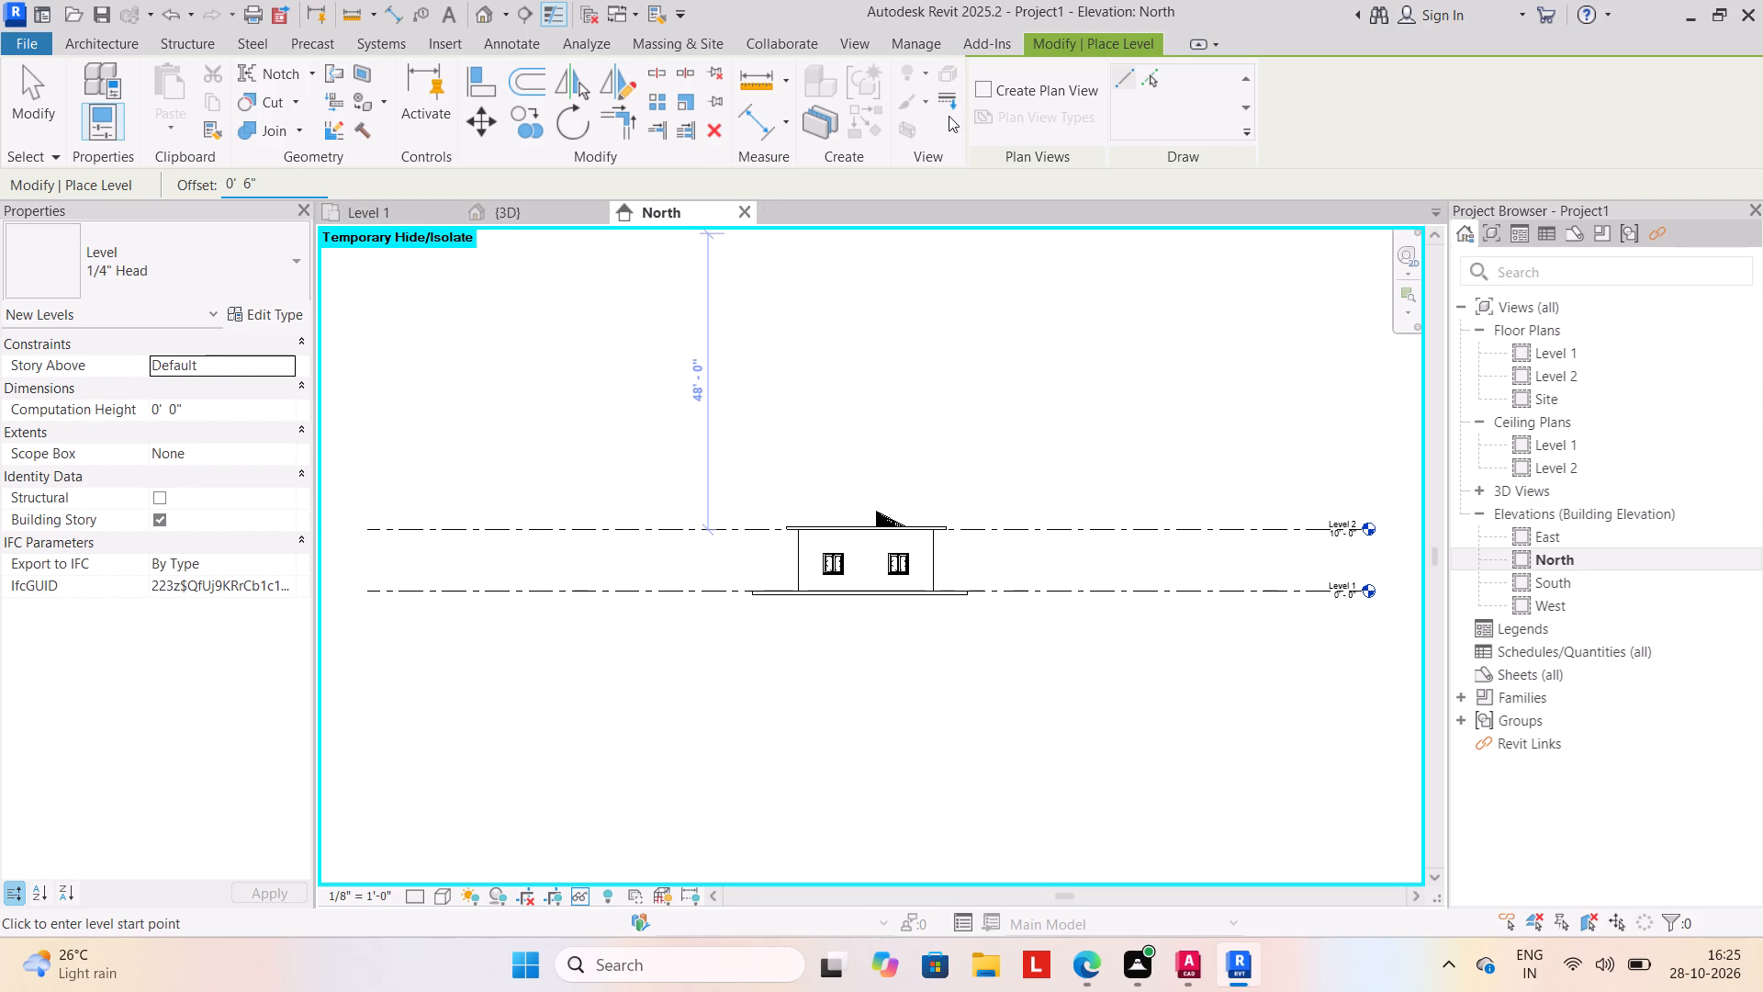
{"action": "left_click", "coordinate": [1152, 73]}
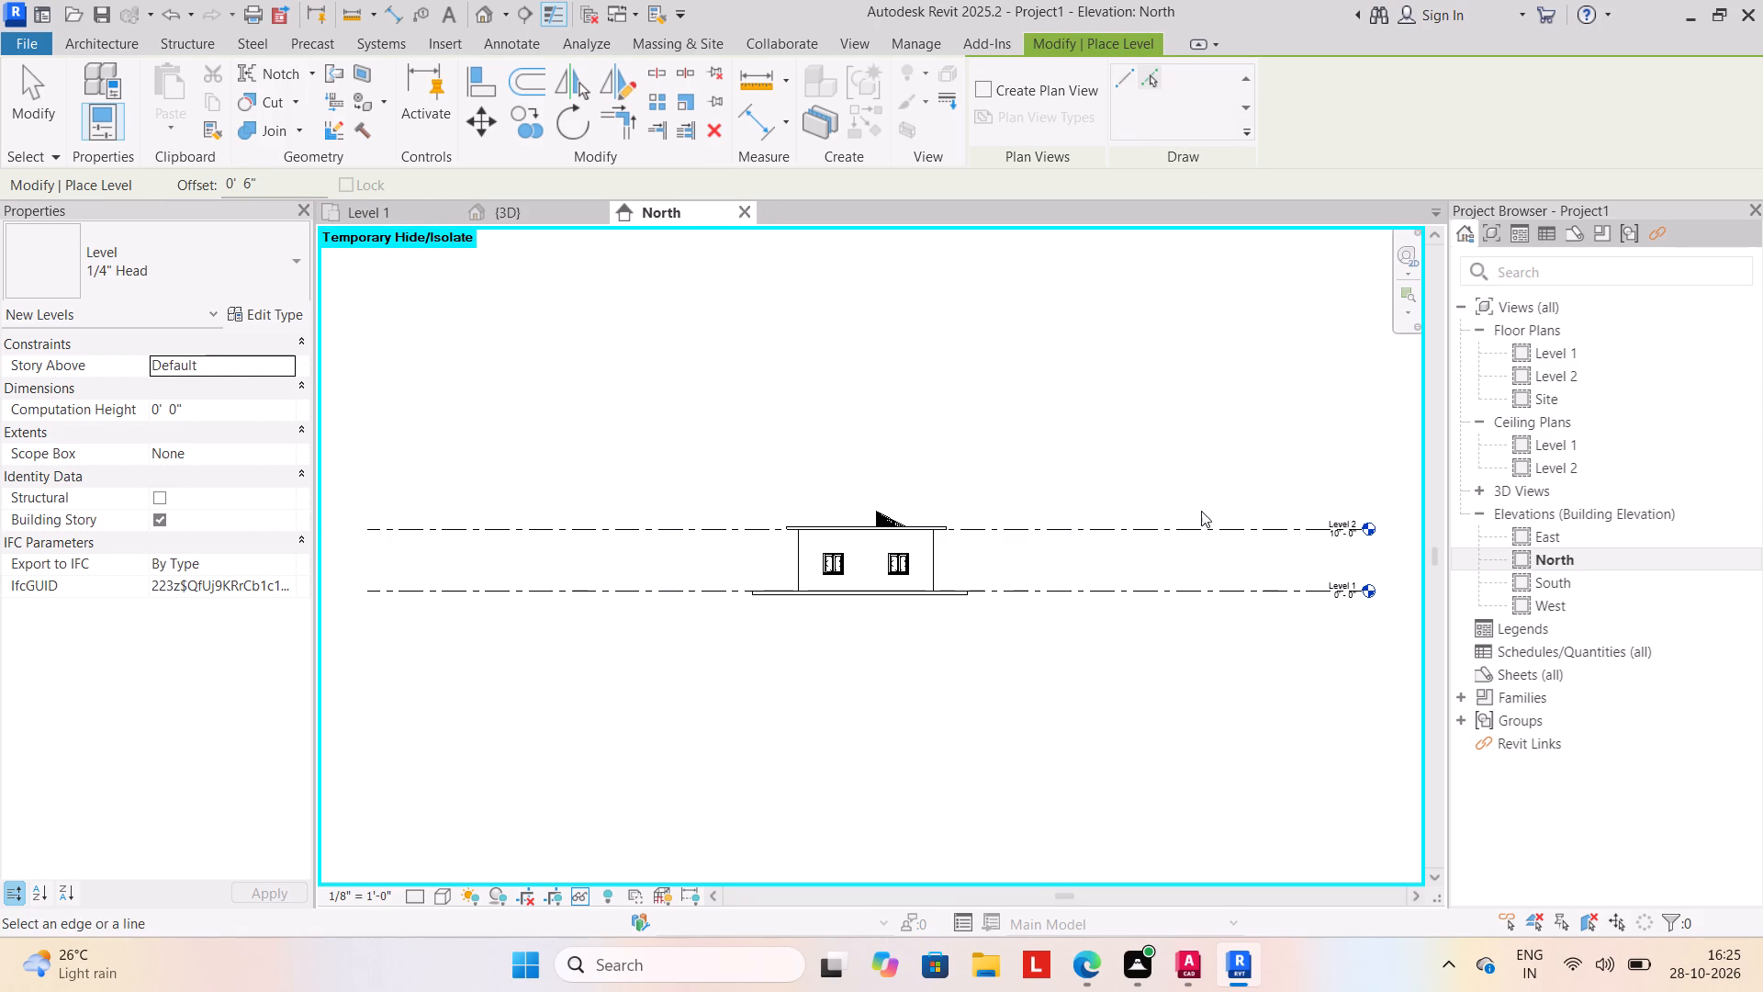
{"action": "left_click", "coordinate": [1196, 520]}
{"action": "scroll", "coordinate": [1144, 545], "scroll_direction": "up", "scroll_amount": 8}
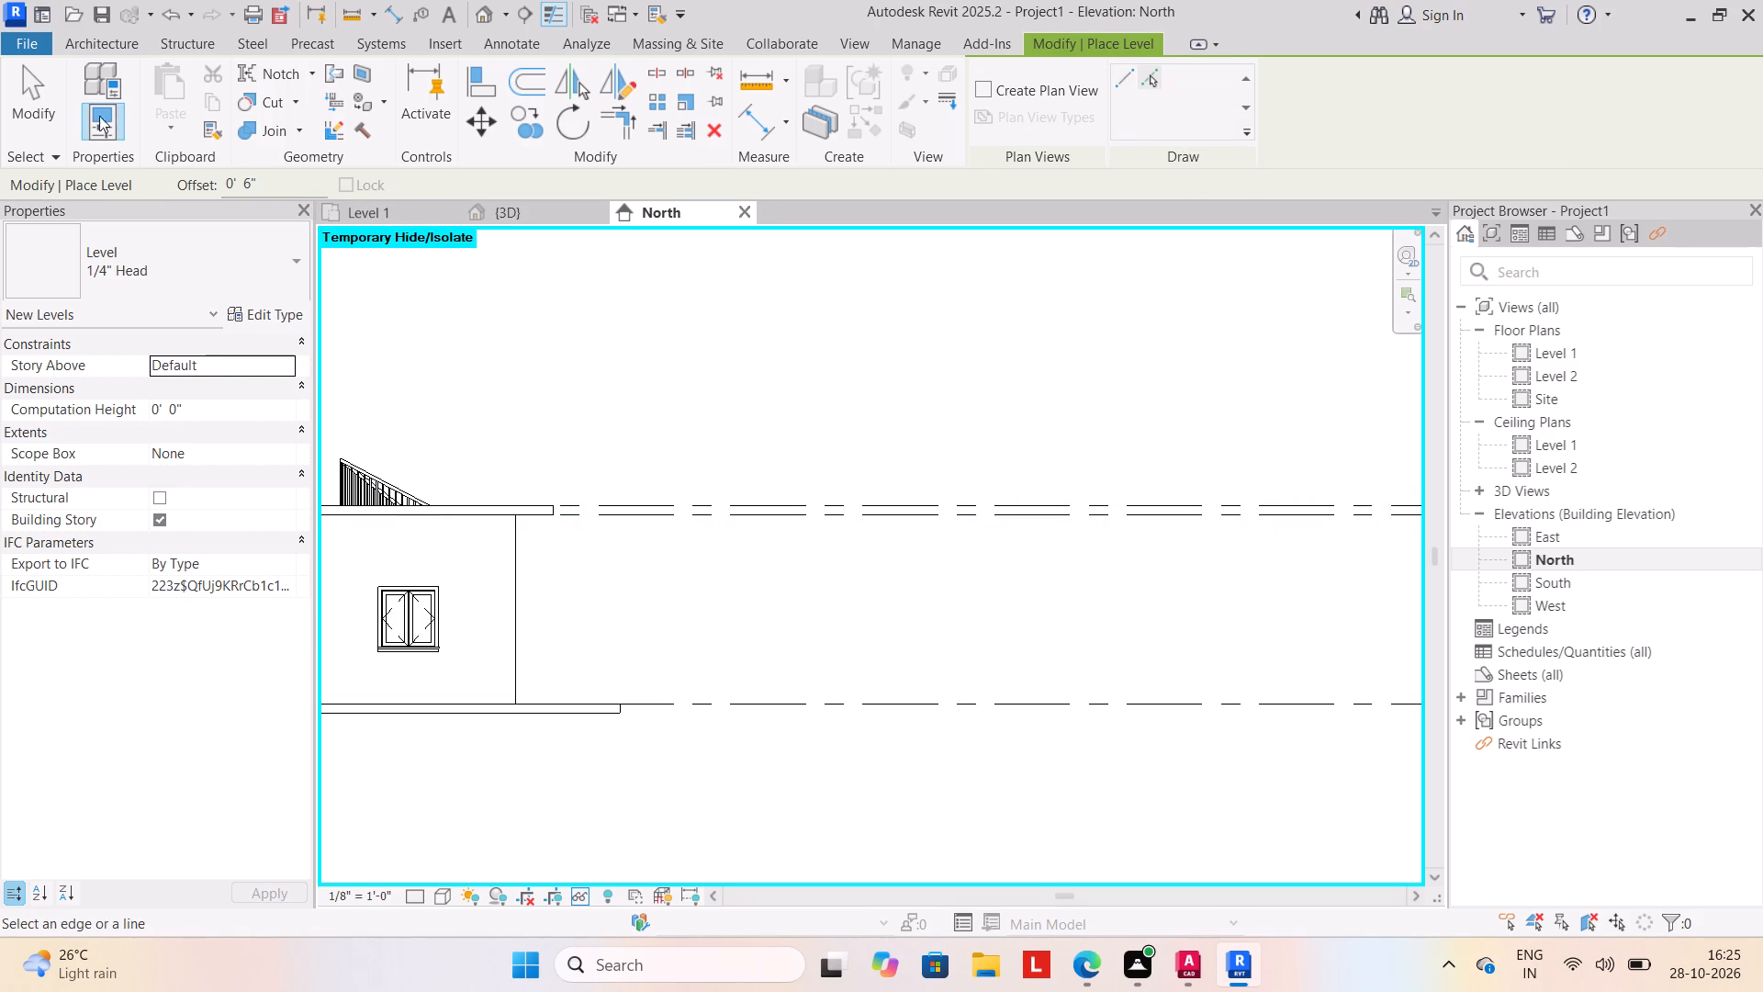
Add four more levels above Level 3, each offset 10'-6" from the level below, up to Level 7.
{"action": "left_click", "coordinate": [290, 182]}
{"action": "key", "text": "BackSpace"}
{"action": "key", "text": "BackSpace"}
{"action": "key", "text": "BackSpace"}
{"action": "key", "text": "BackSpace"}
{"action": "key", "text": "BackSpace"}
{"action": "key", "text": "BackSpace"}
{"action": "key", "text": "BackSpace"}
{"action": "key", "text": "BackSpace"}
{"action": "key", "text": "BackSpace"}
{"action": "type", "text": "10'"}
{"action": "type", "text": "6\""}
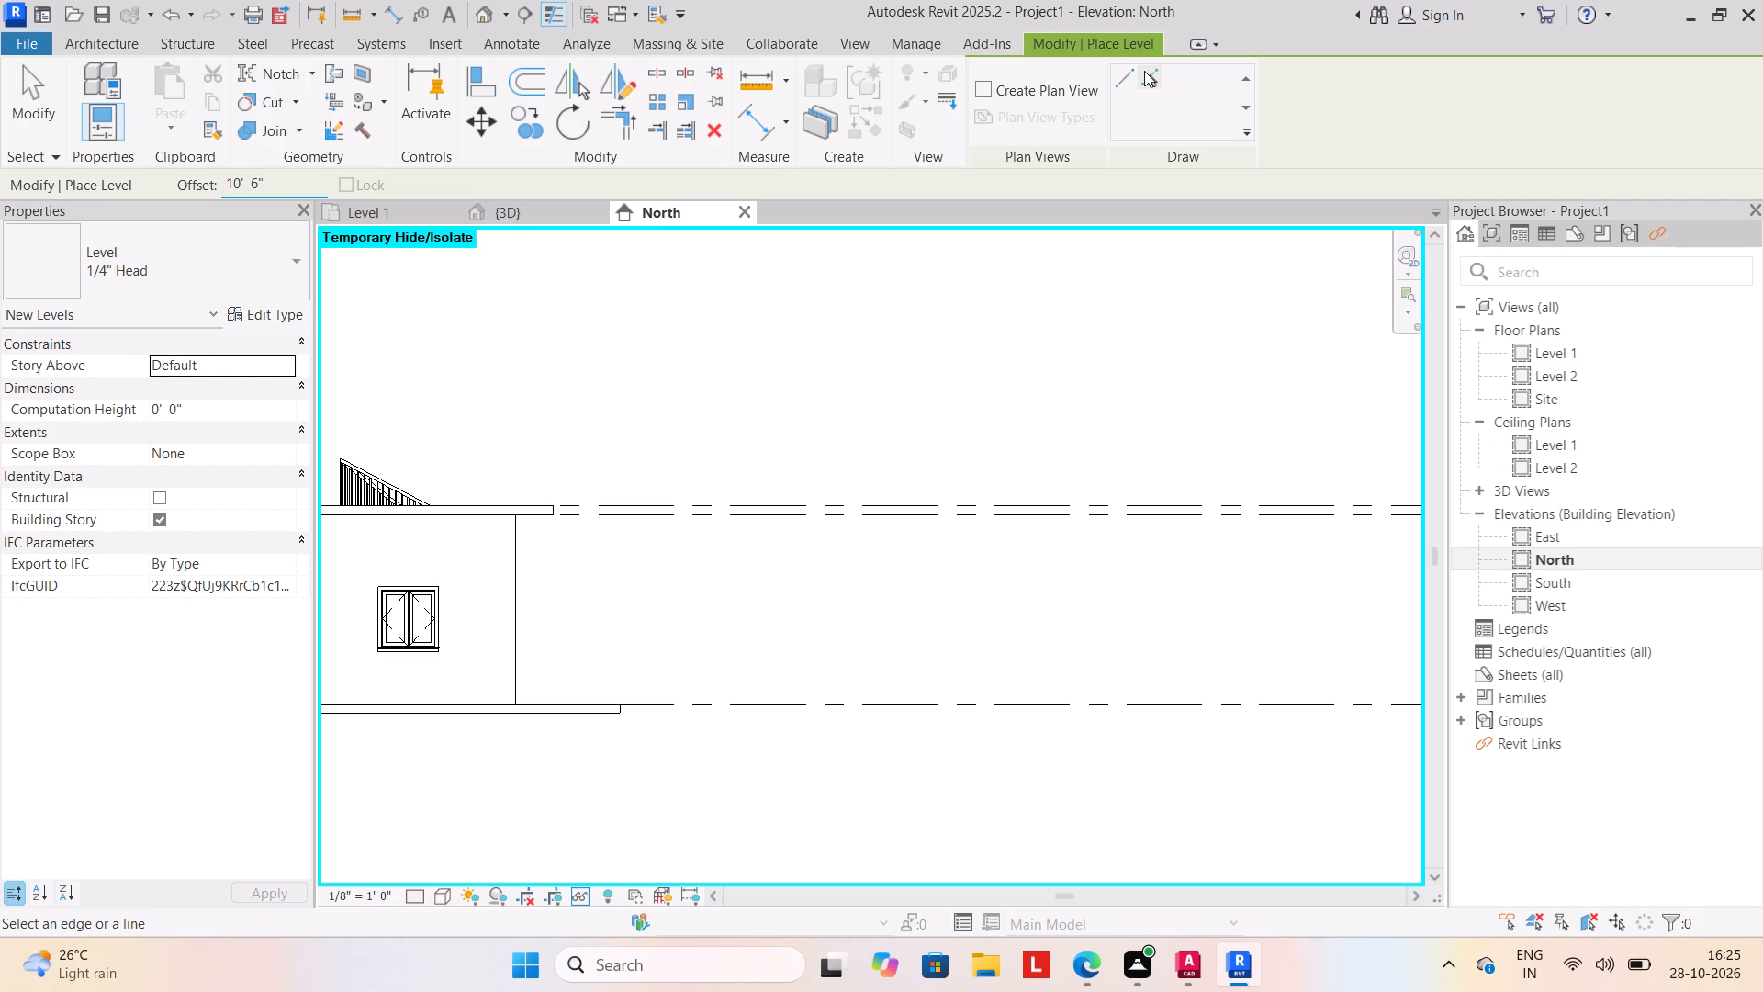
{"action": "left_click", "coordinate": [1151, 75]}
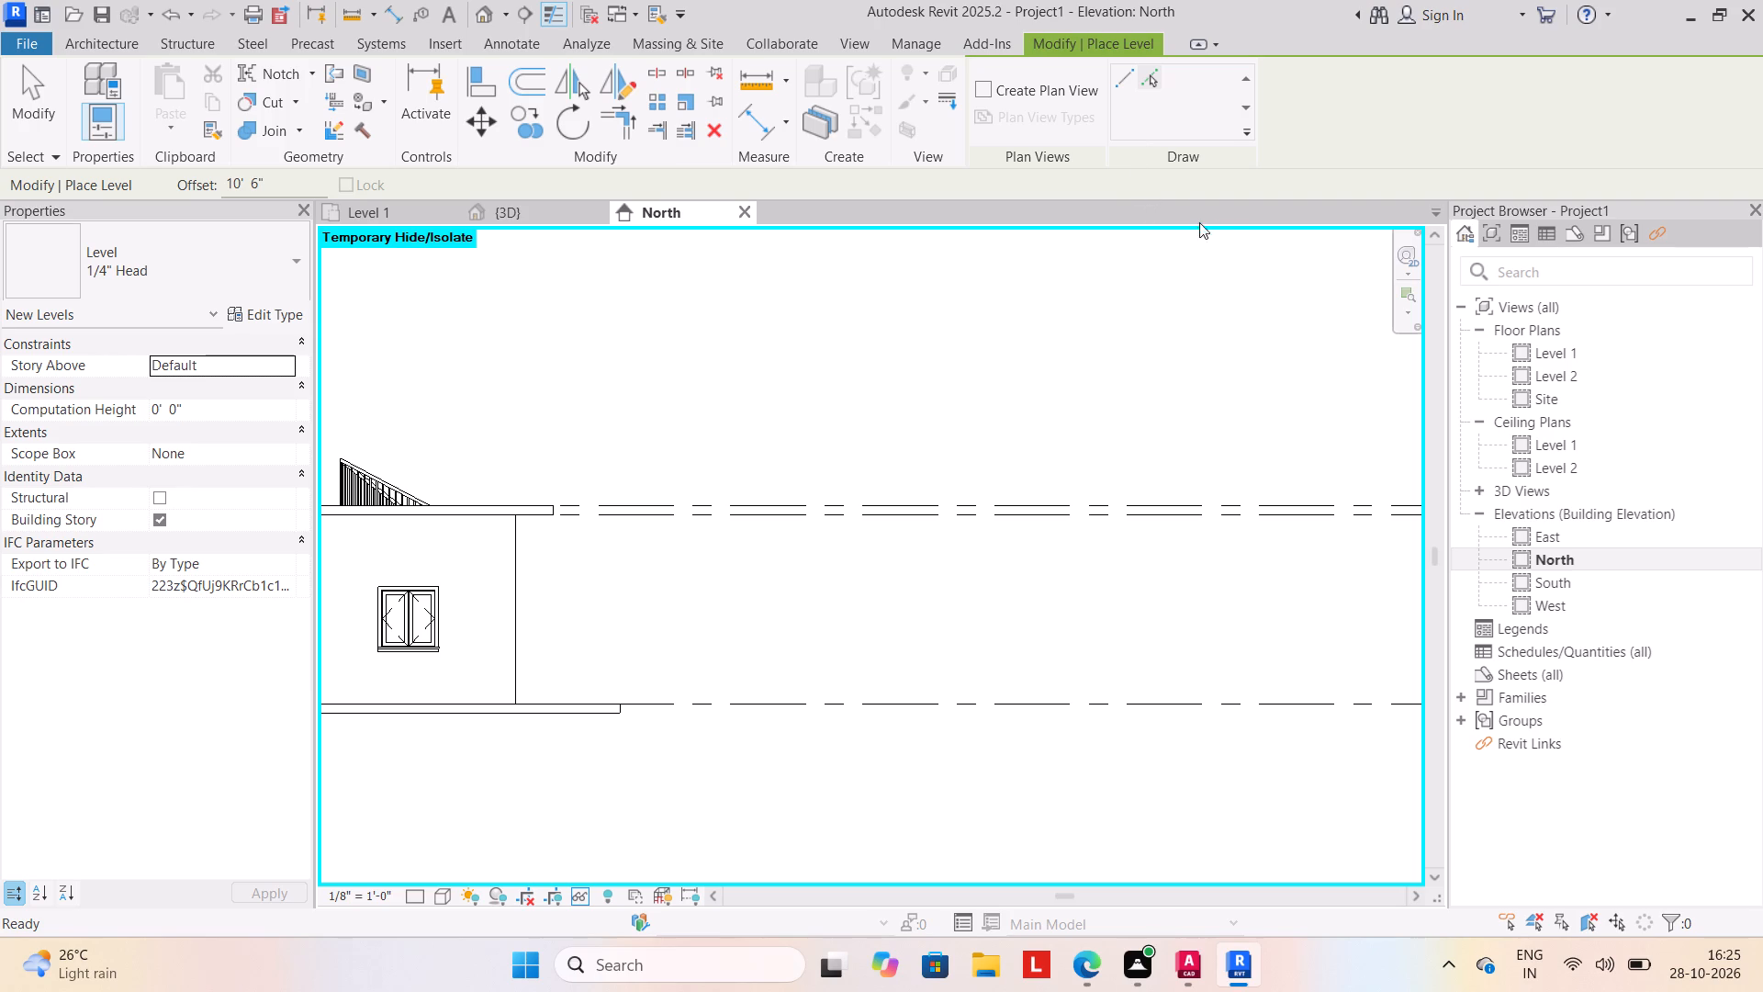
{"action": "left_click", "coordinate": [1062, 500]}
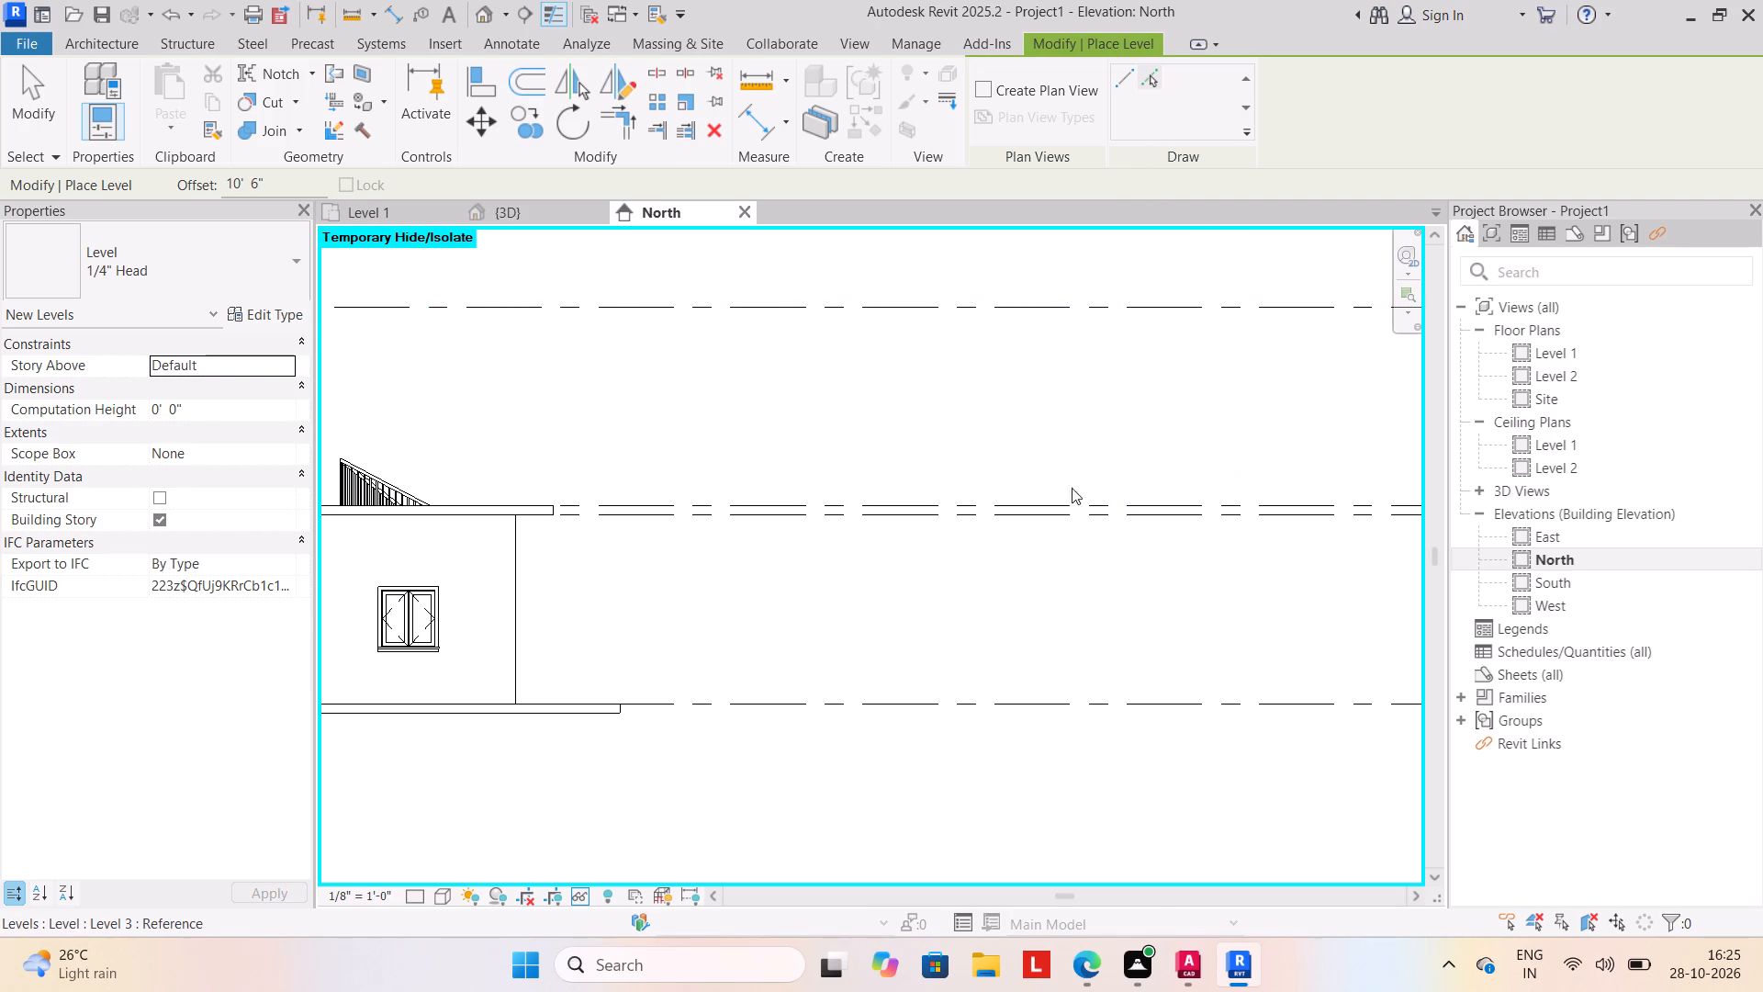
{"action": "scroll", "coordinate": [1050, 394], "scroll_direction": "down", "scroll_amount": 2}
{"action": "middle_click_drag", "start_coordinate": [1050, 394], "coordinate": [1027, 549]}
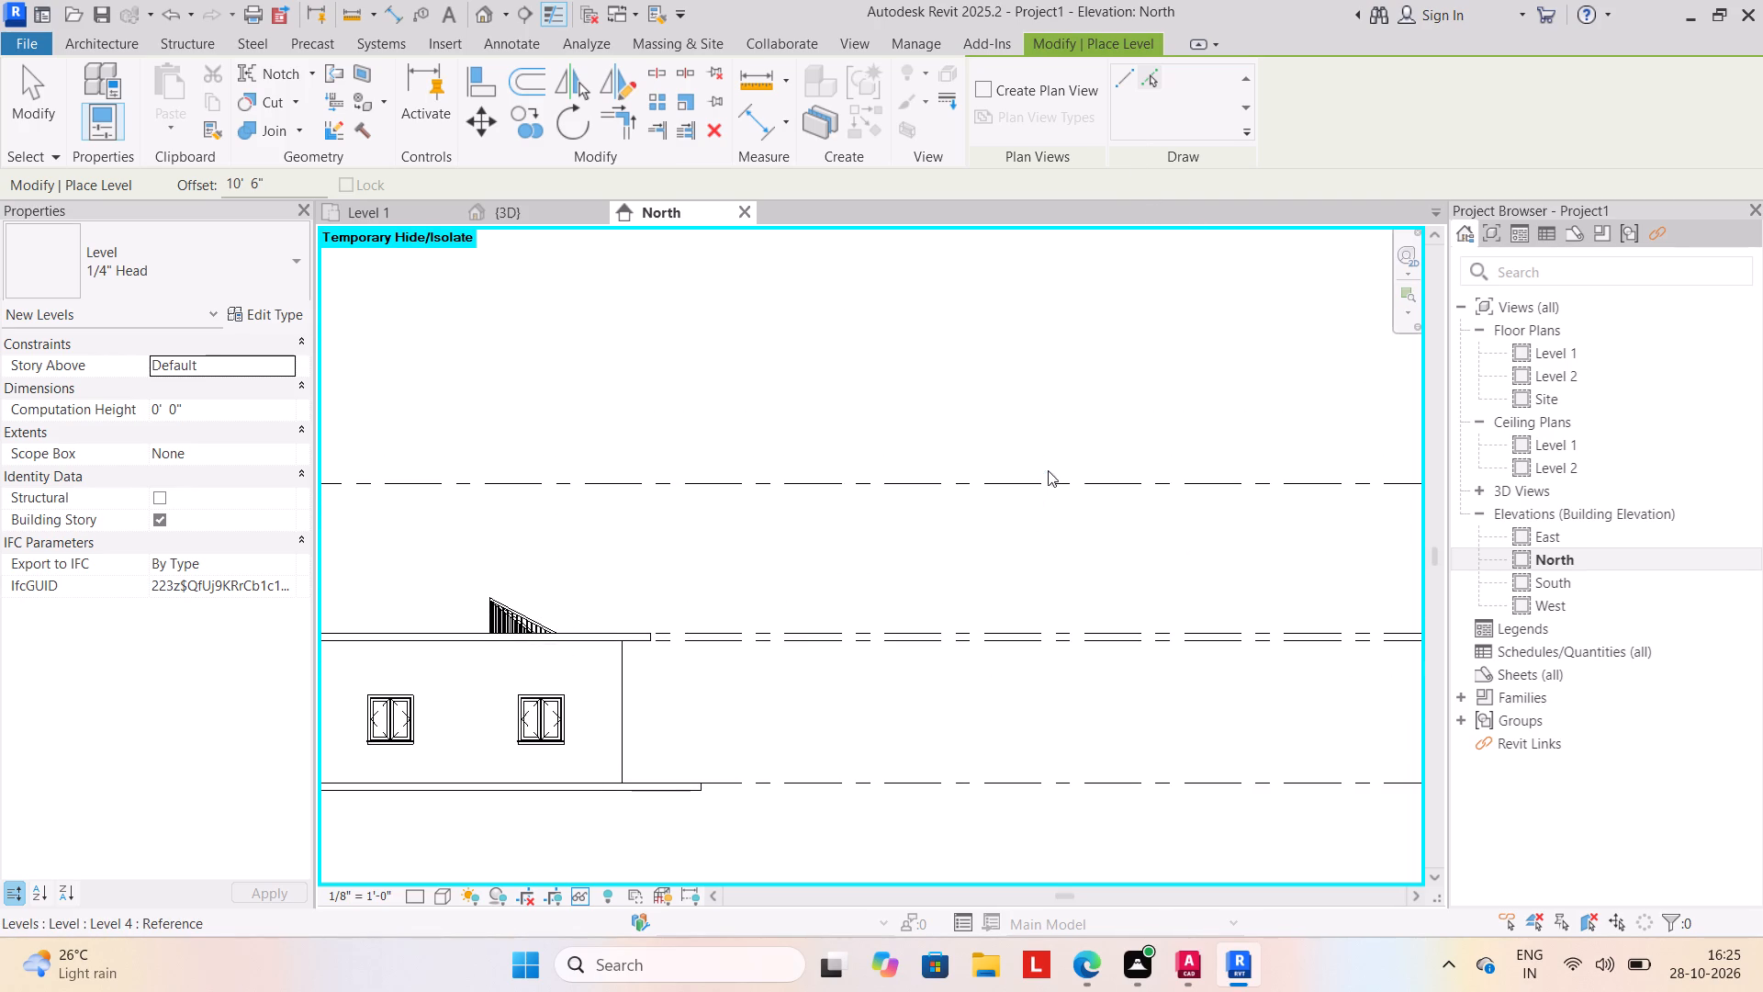
{"action": "left_click", "coordinate": [1058, 479]}
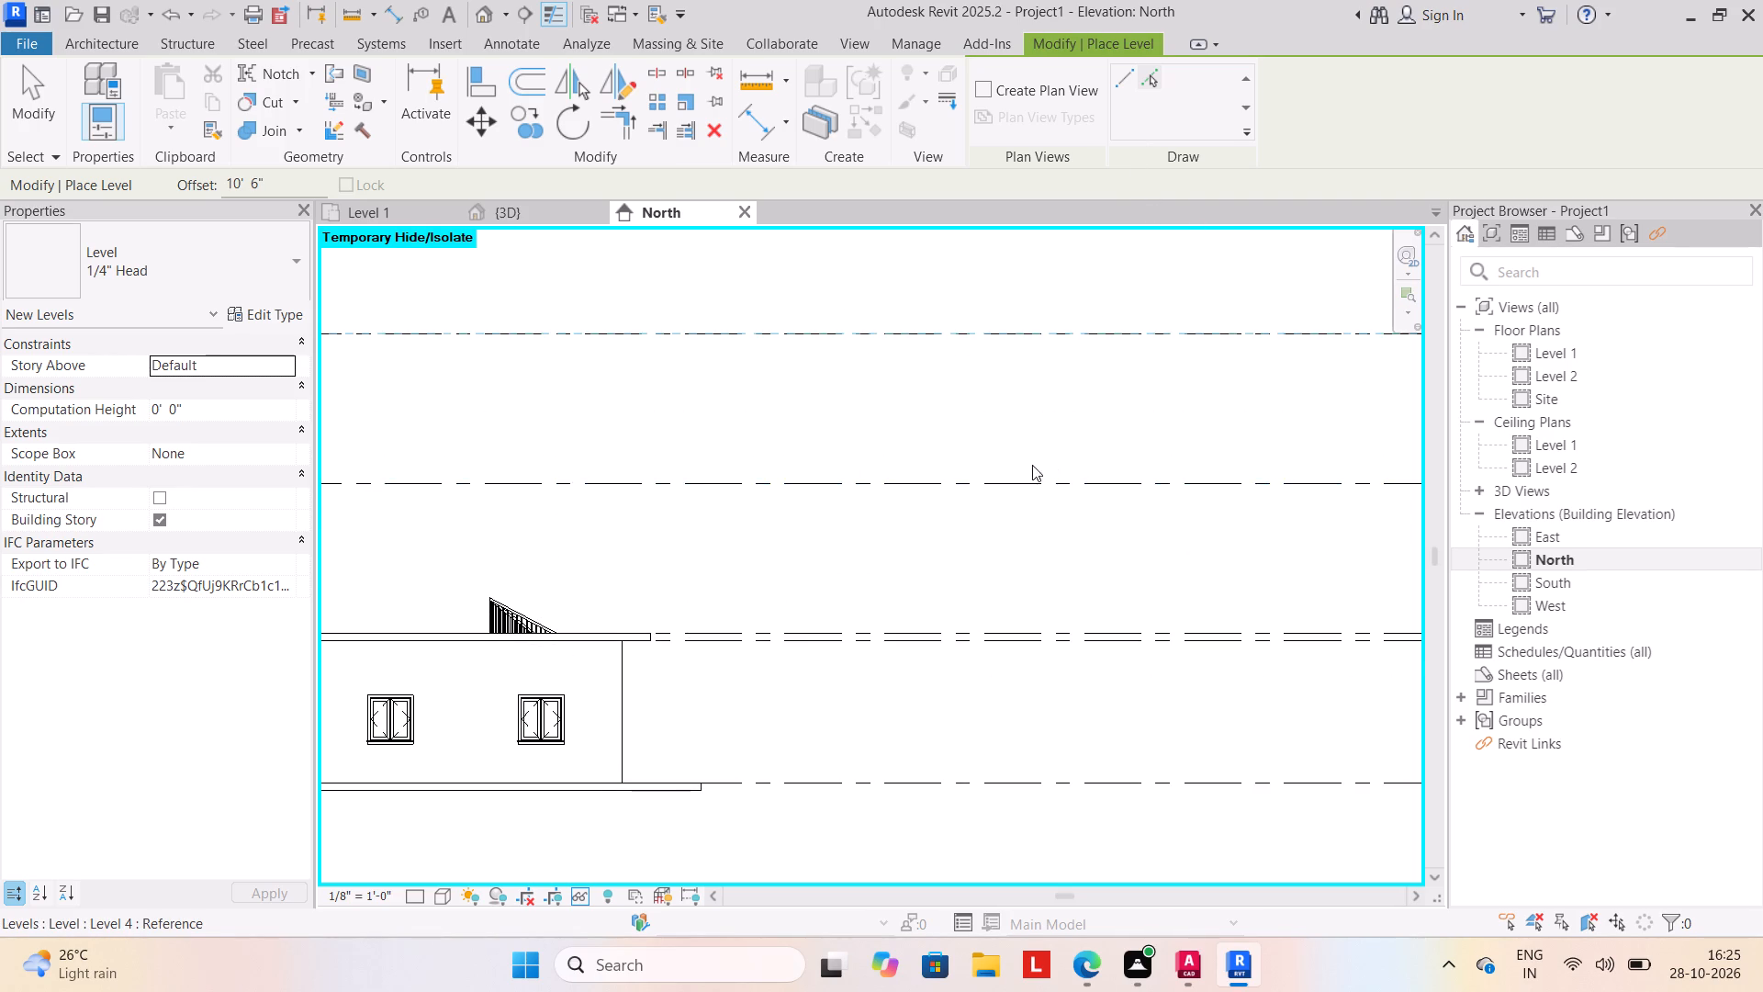
{"action": "scroll", "coordinate": [1030, 479], "scroll_direction": "down", "scroll_amount": 6}
{"action": "left_click", "coordinate": [965, 416]}
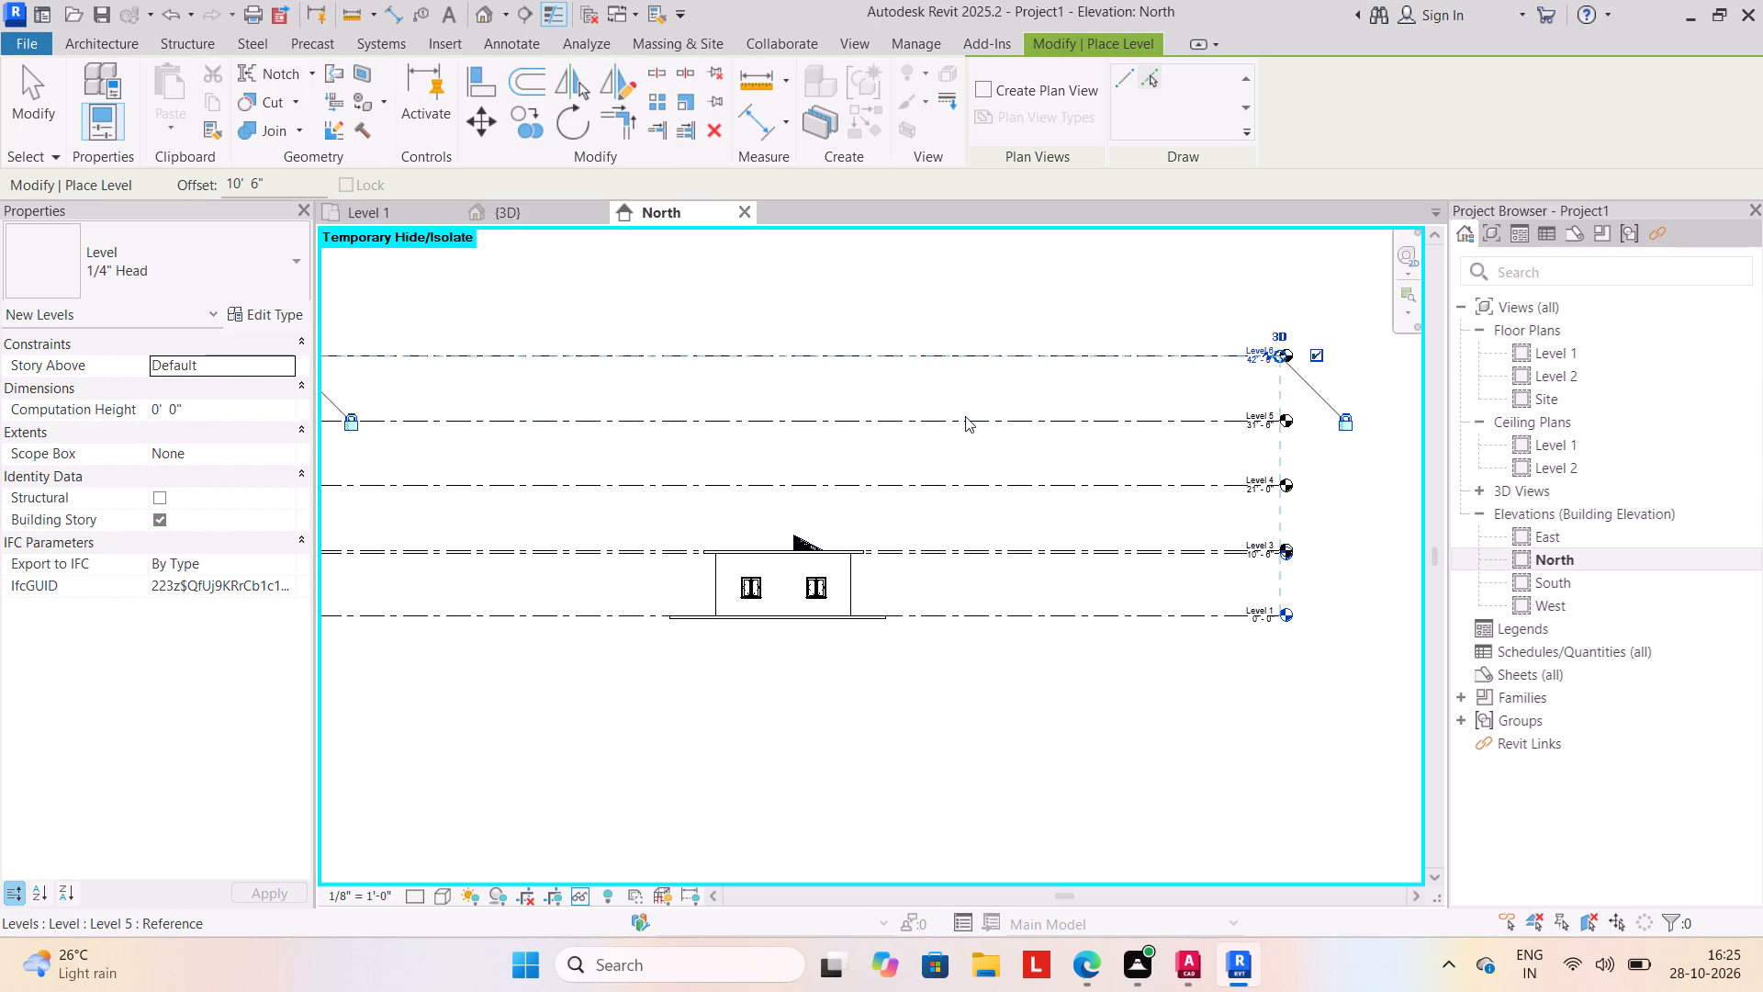
{"action": "left_click", "coordinate": [983, 346]}
{"action": "middle_click_drag", "start_coordinate": [940, 540], "coordinate": [1032, 550]}
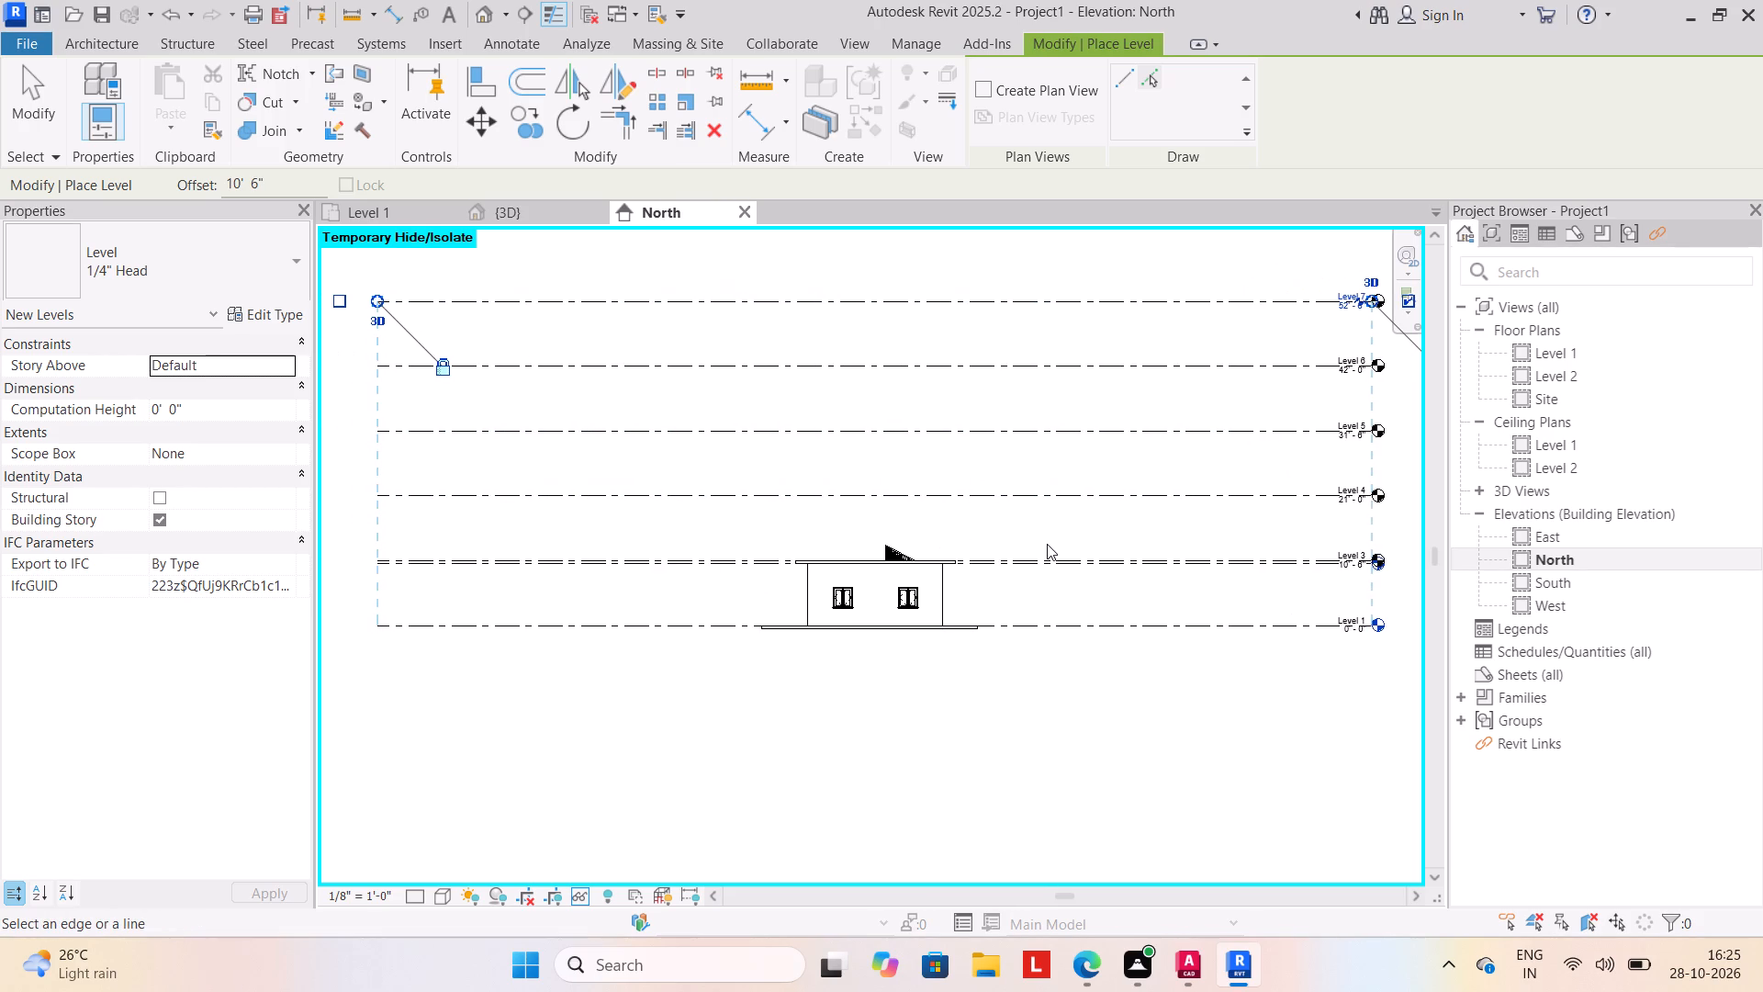
{"action": "key", "text": "Escape"}
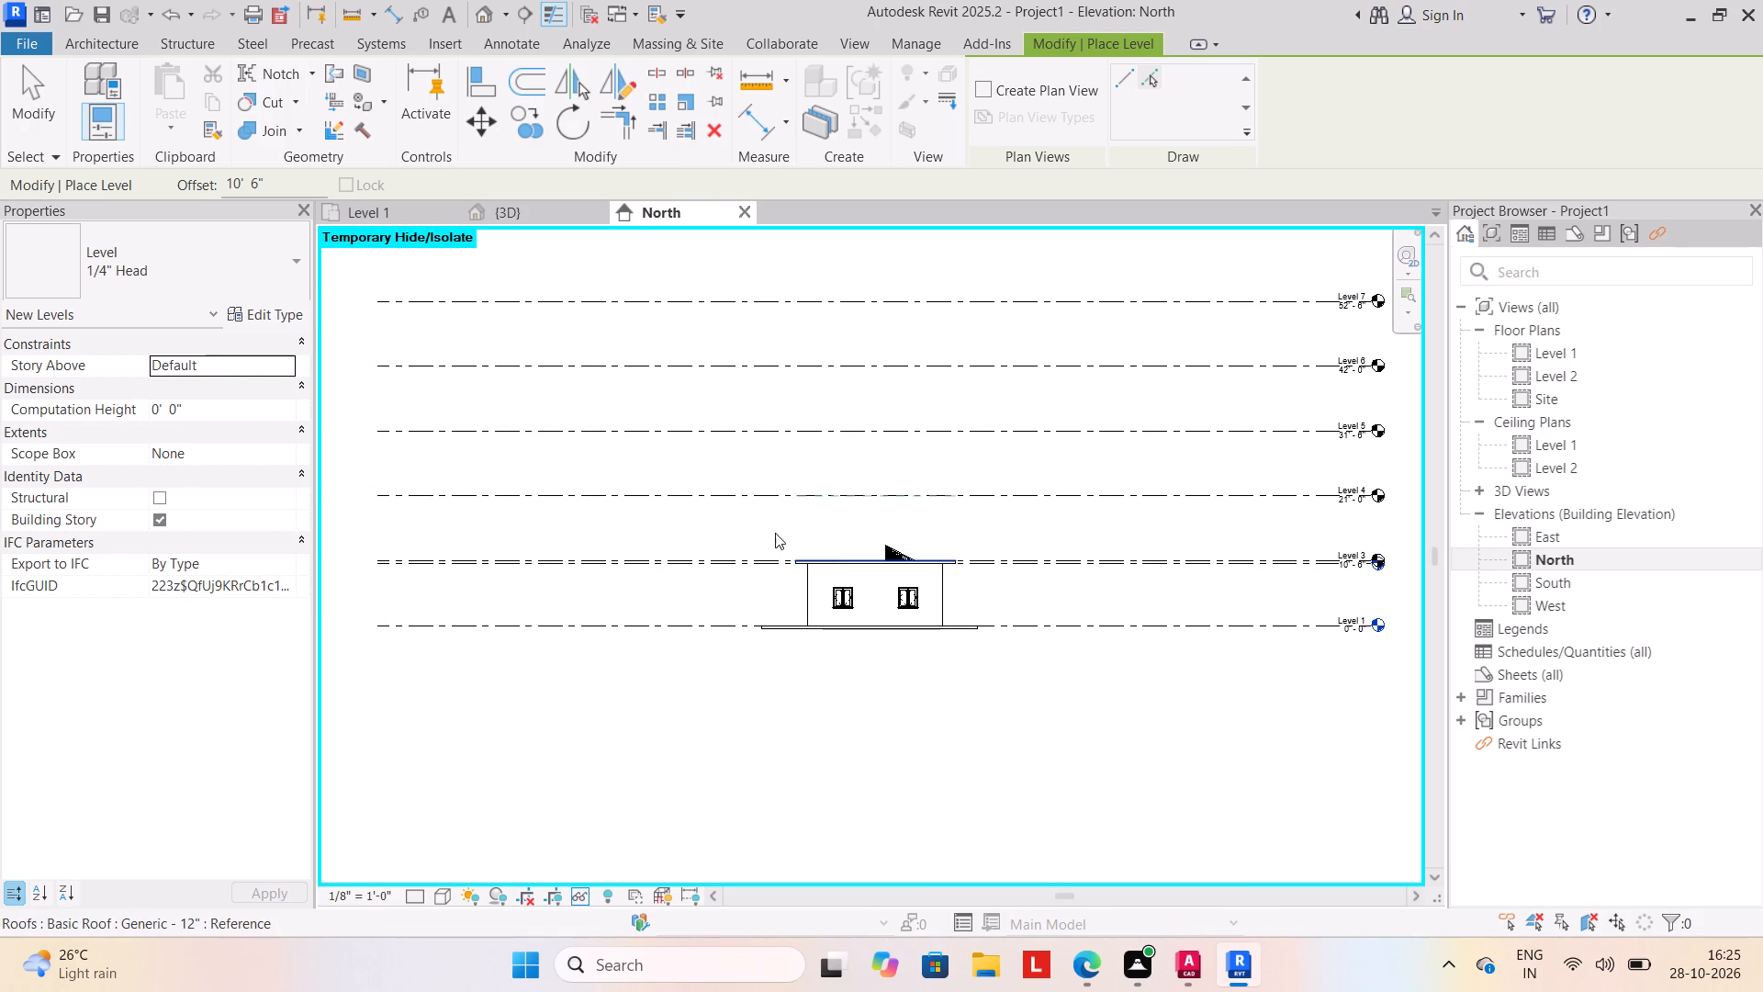
{"action": "left_click_drag", "start_coordinate": [776, 529], "coordinate": [985, 619]}
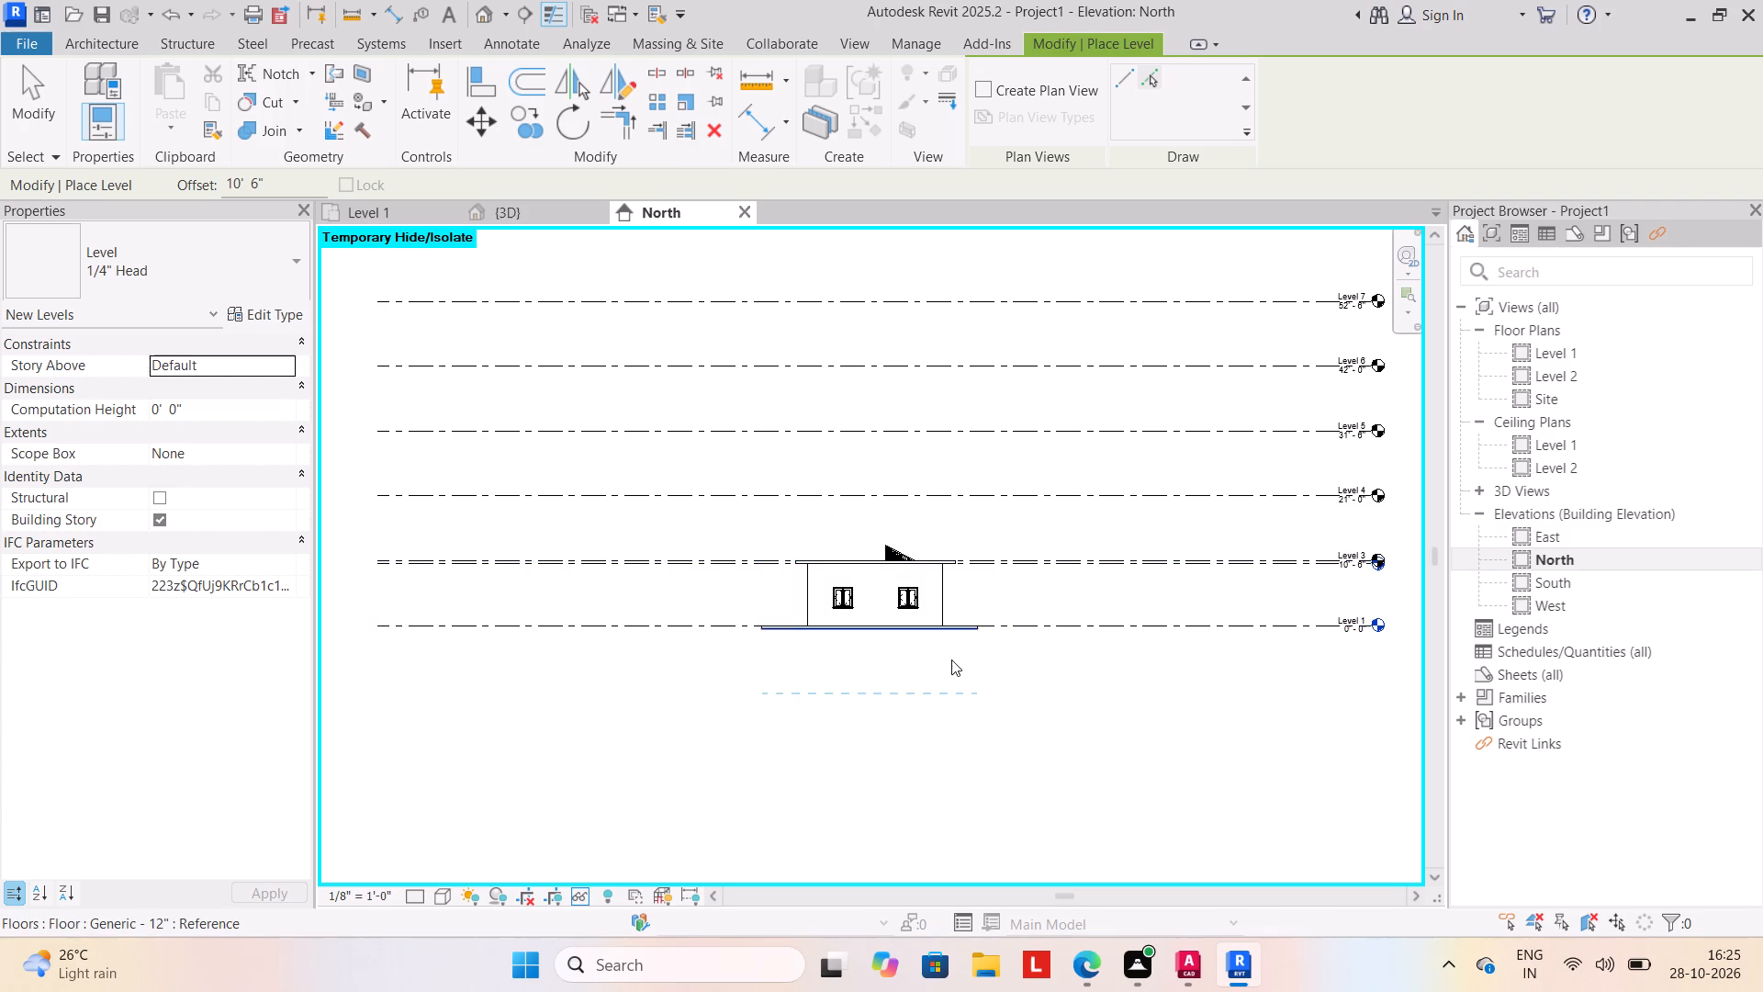
{"action": "key", "text": "Escape"}
{"action": "key", "text": "Escape"}
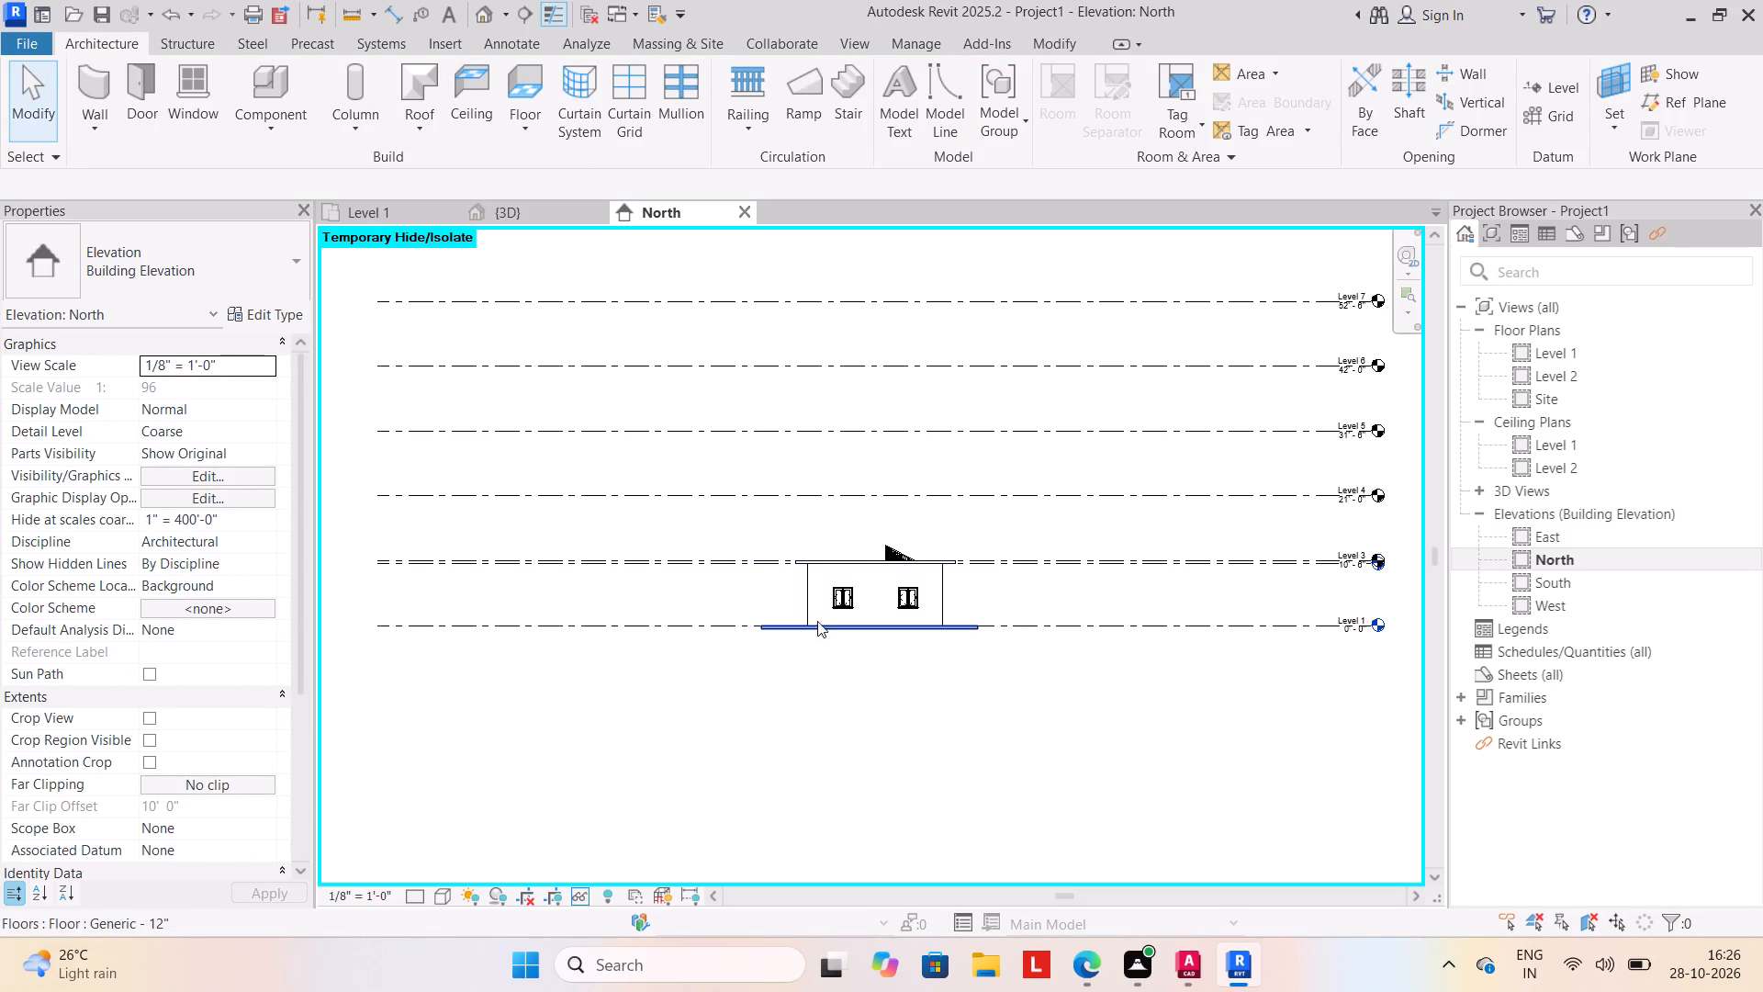
In the North elevation, copy the whole ground storey with its roof and stair, and paste it aligned to Levels 3, 4 and 5.
{"action": "left_click_drag", "start_coordinate": [753, 527], "coordinate": [764, 529]}
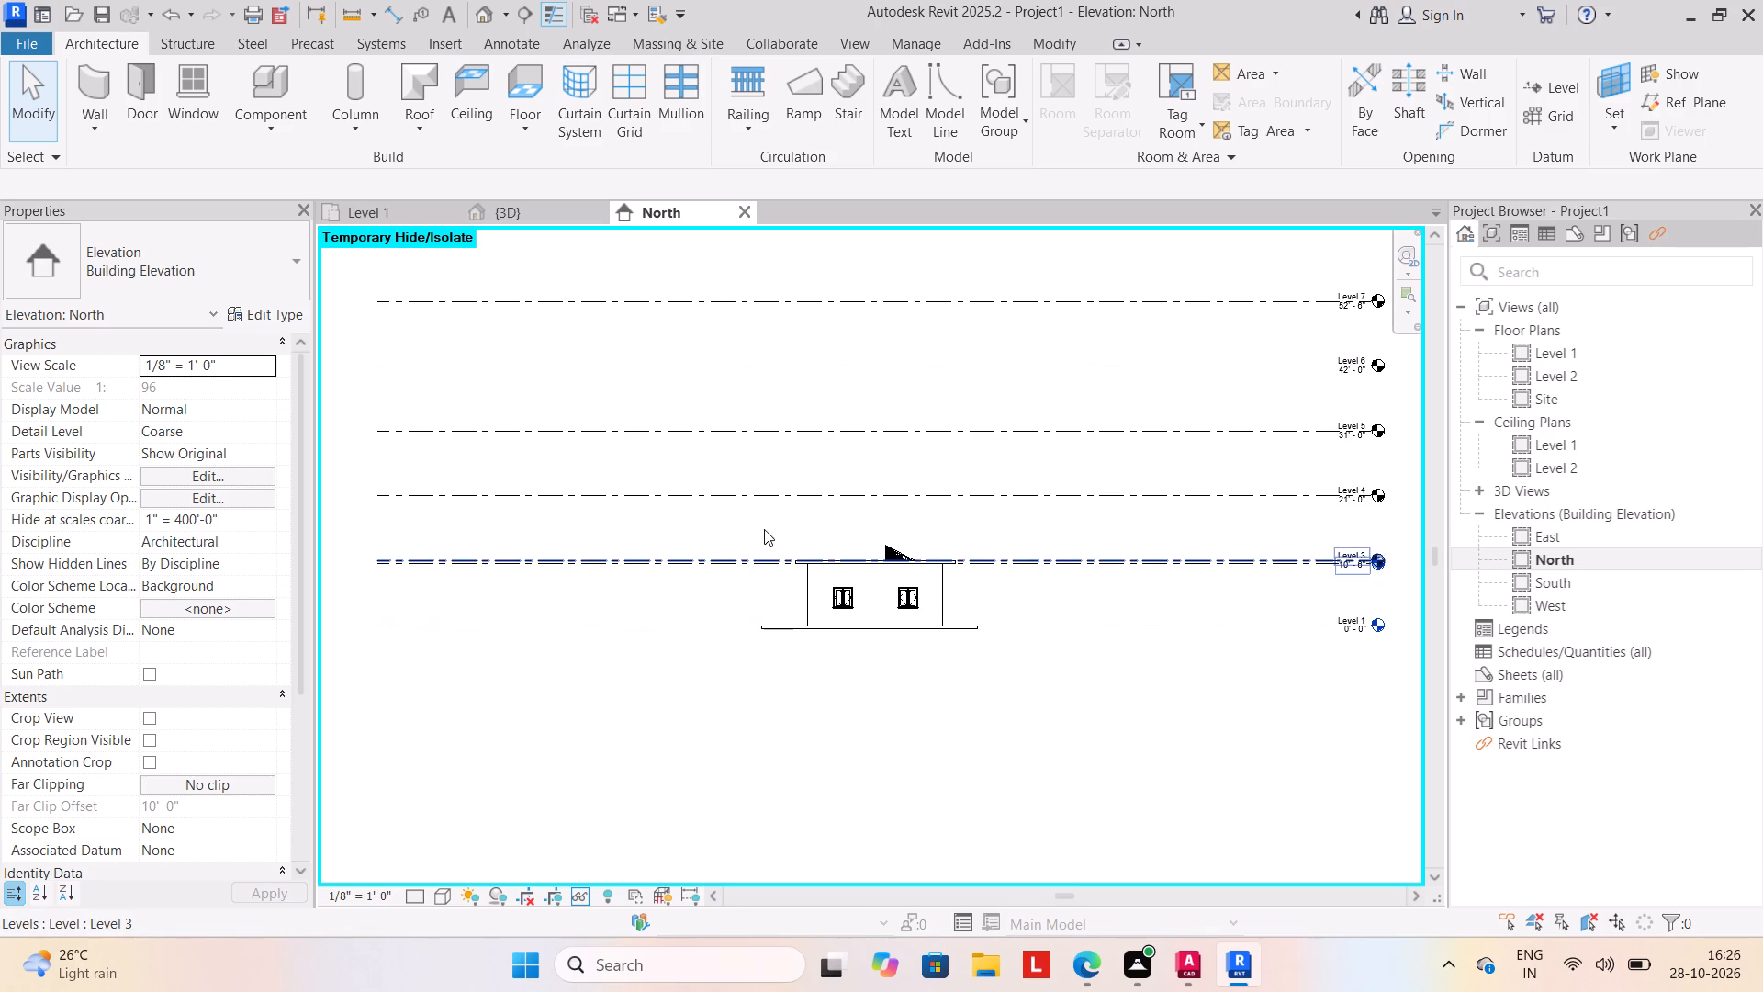
{"action": "left_click_drag", "start_coordinate": [764, 529], "coordinate": [1021, 626]}
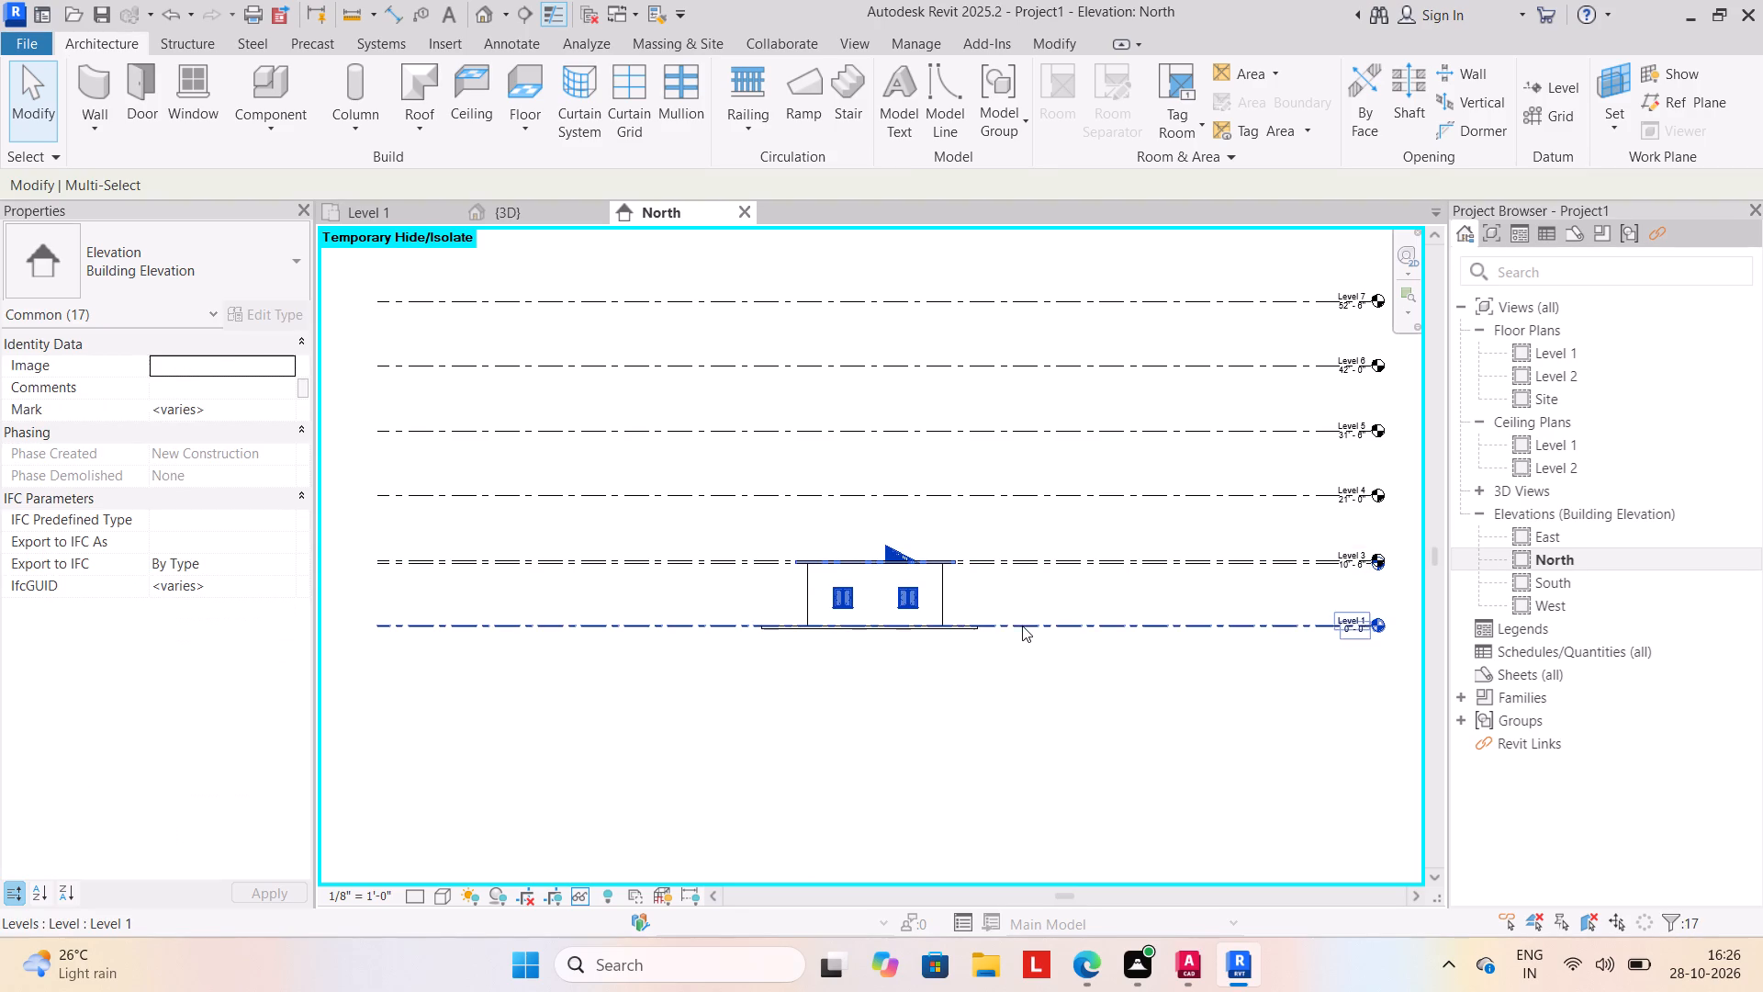
{"action": "left_click_drag", "start_coordinate": [780, 530], "coordinate": [966, 621]}
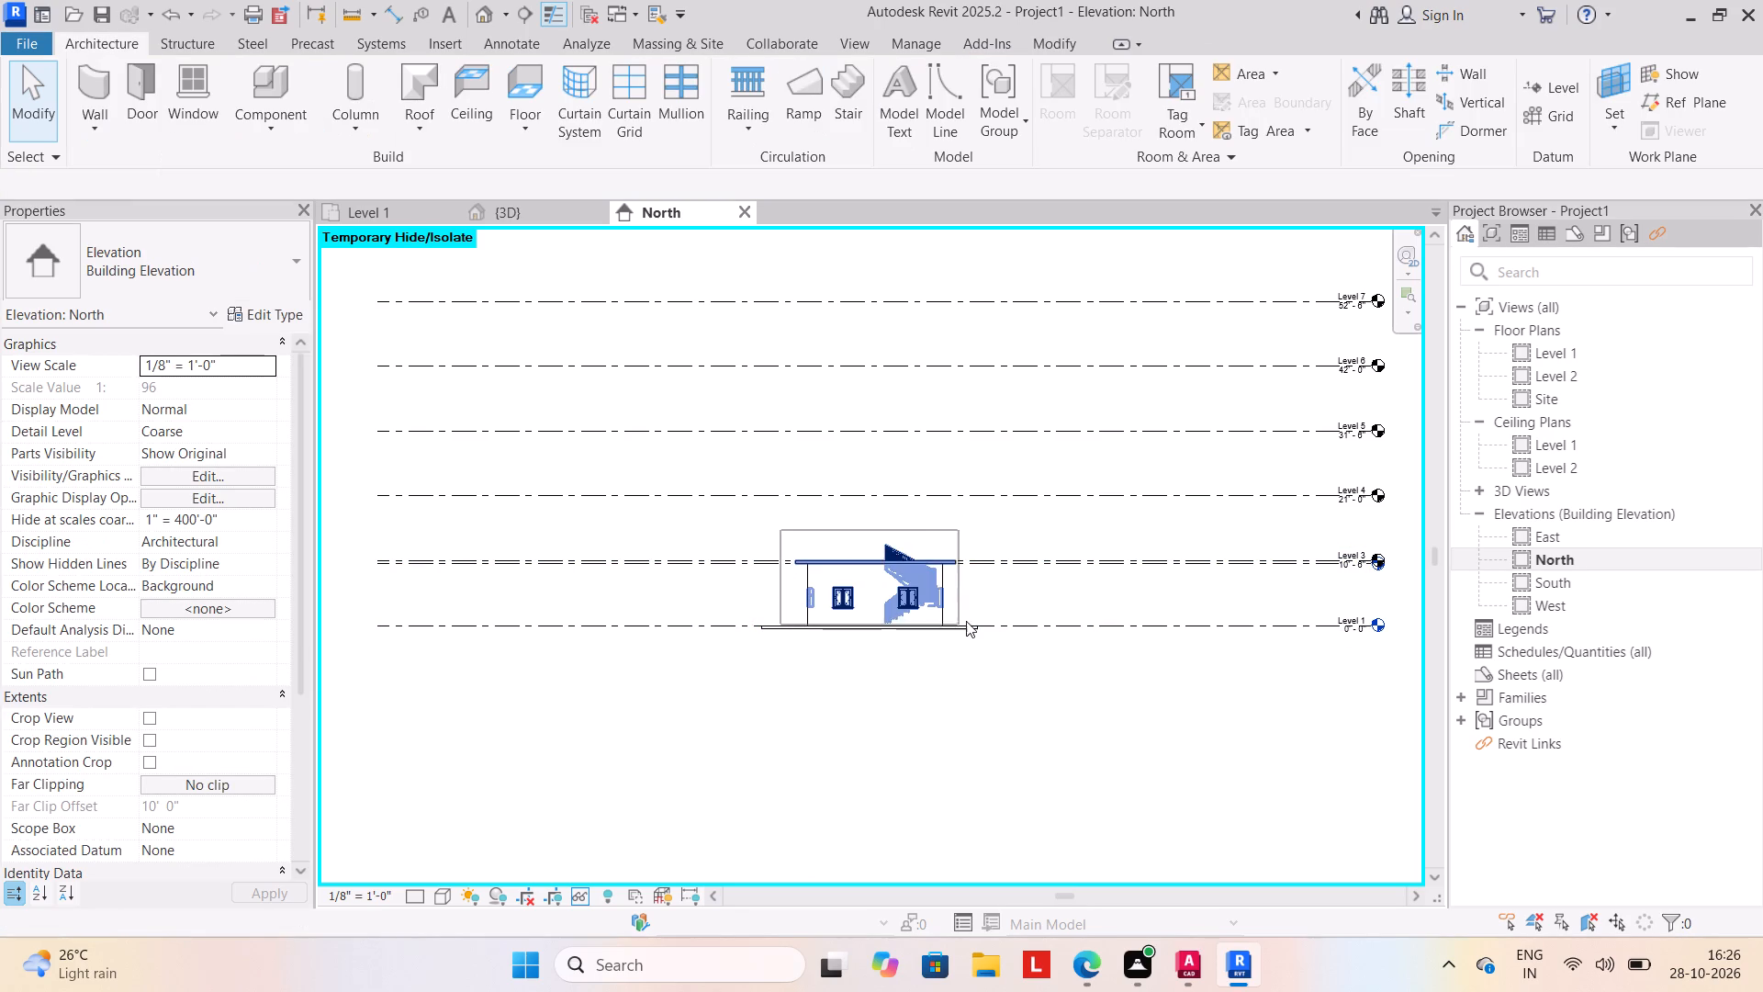
{"action": "left_click_drag", "start_coordinate": [966, 621], "coordinate": [989, 626]}
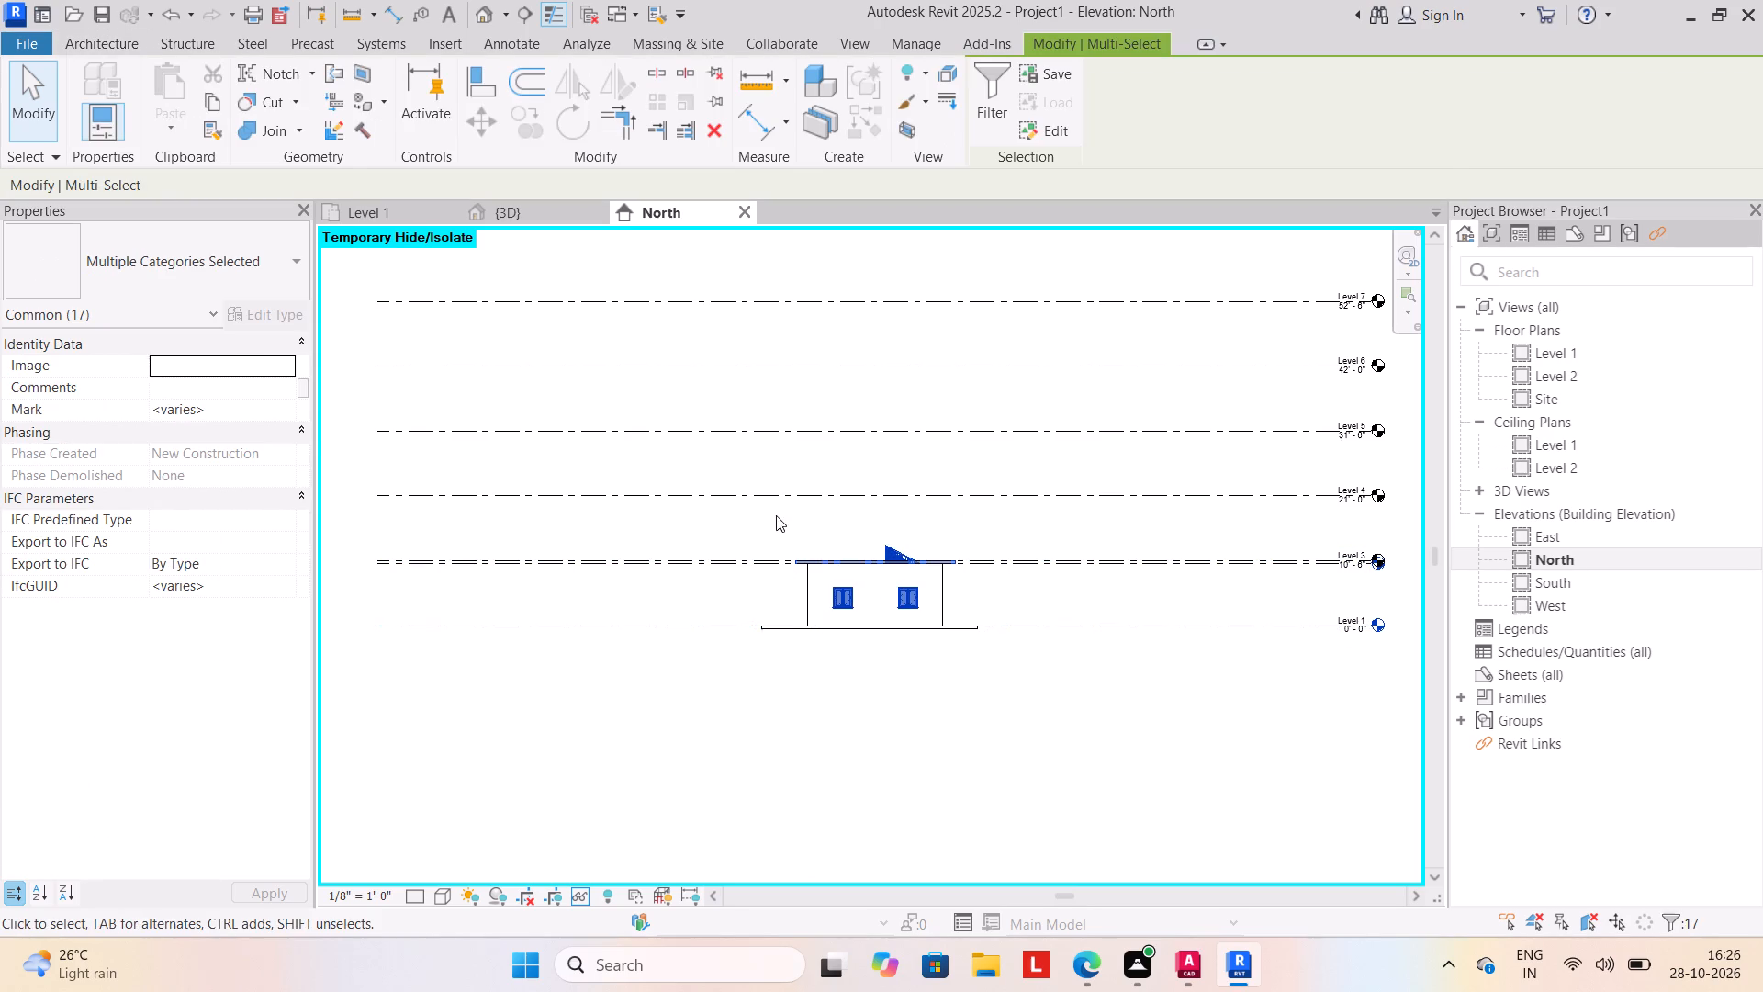
{"action": "left_click_drag", "start_coordinate": [770, 509], "coordinate": [1039, 632]}
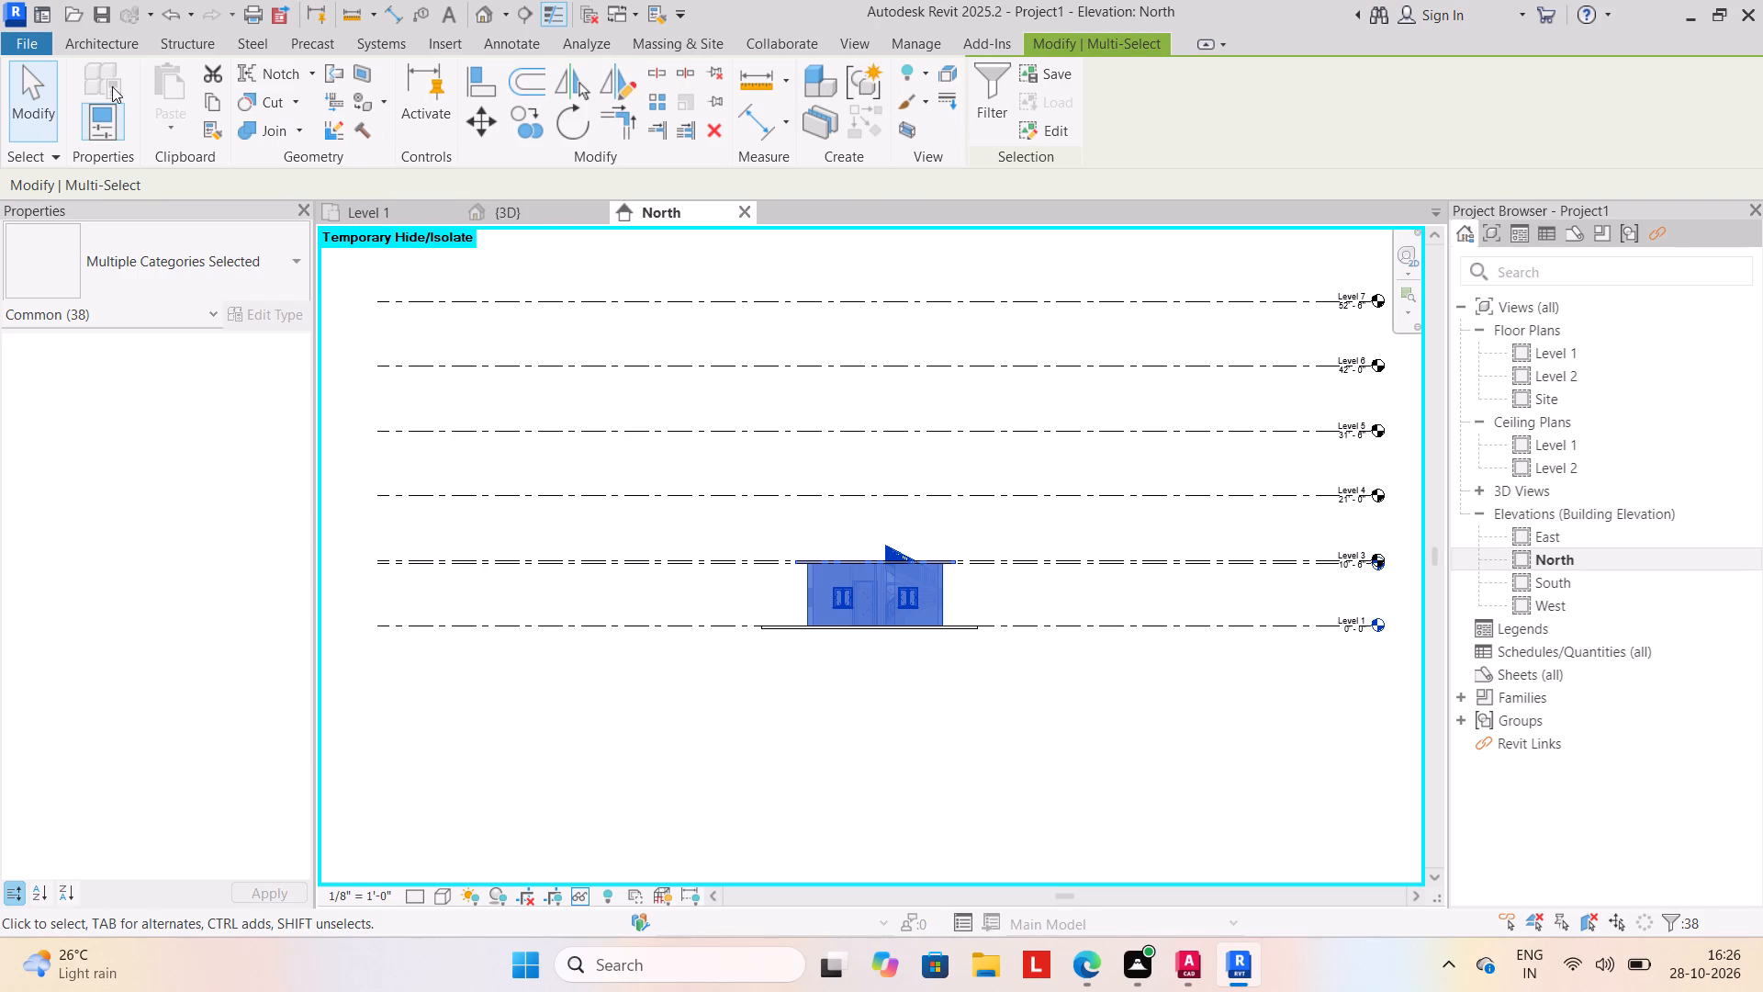
{"action": "left_click", "coordinate": [208, 94]}
{"action": "left_click", "coordinate": [169, 130]}
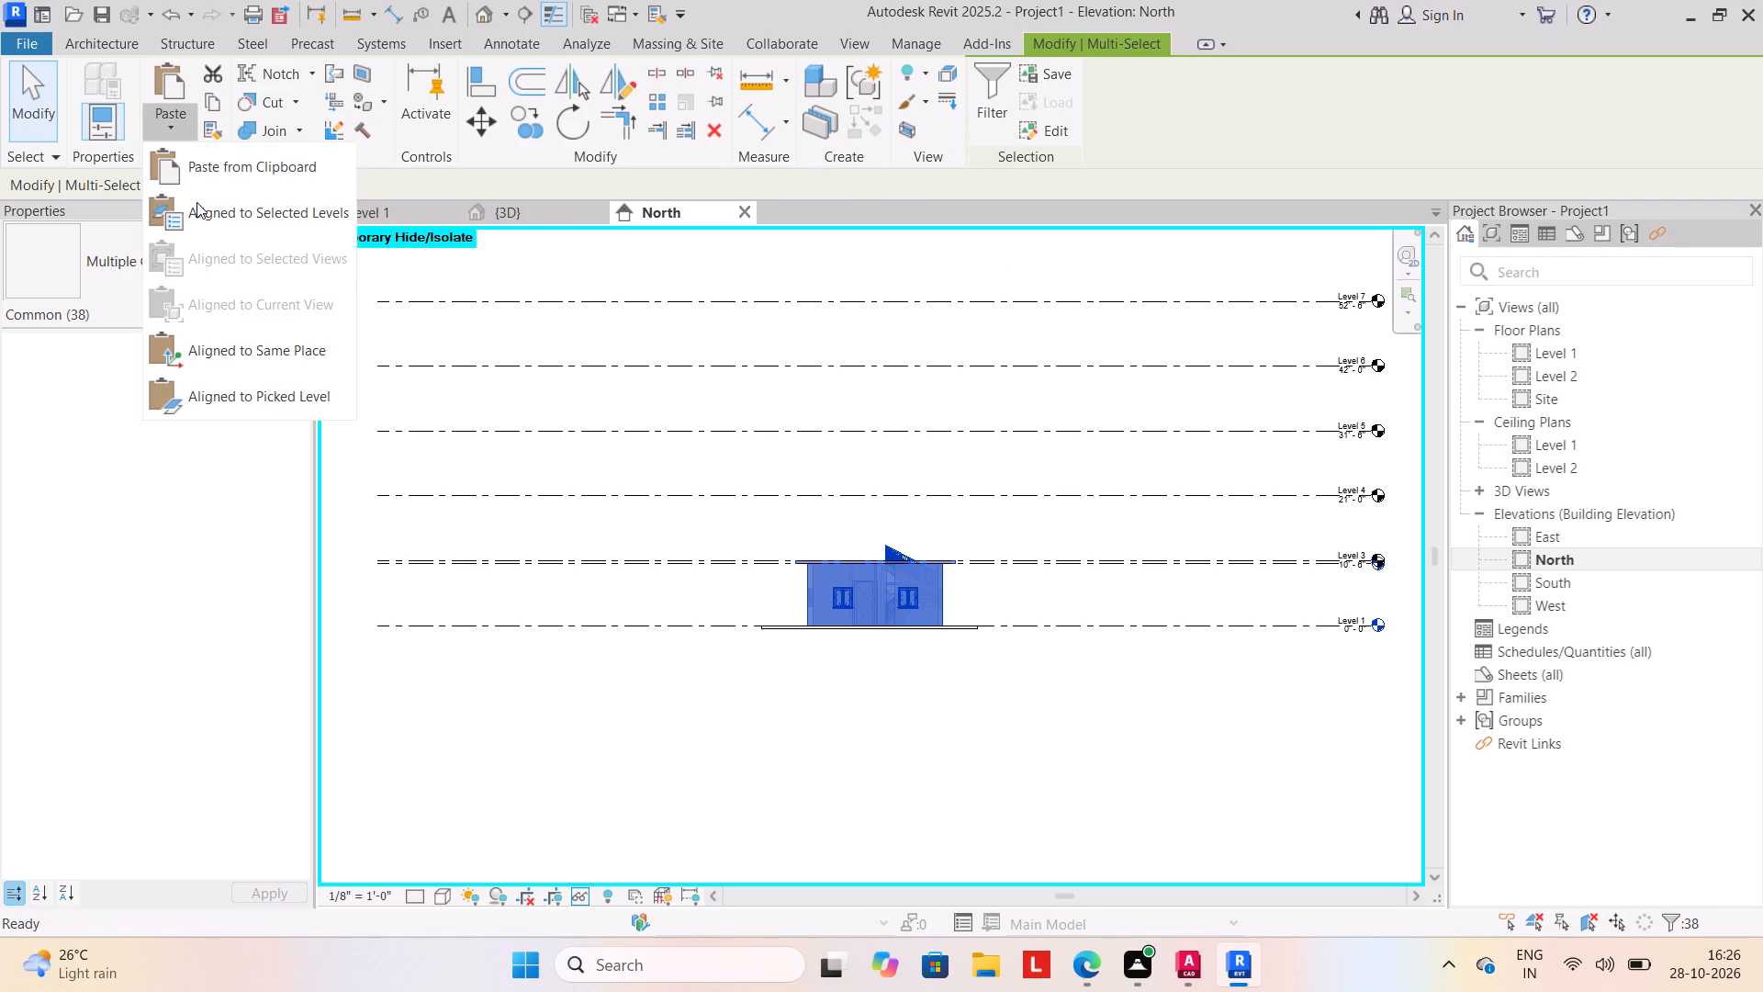
{"action": "left_click", "coordinate": [216, 217]}
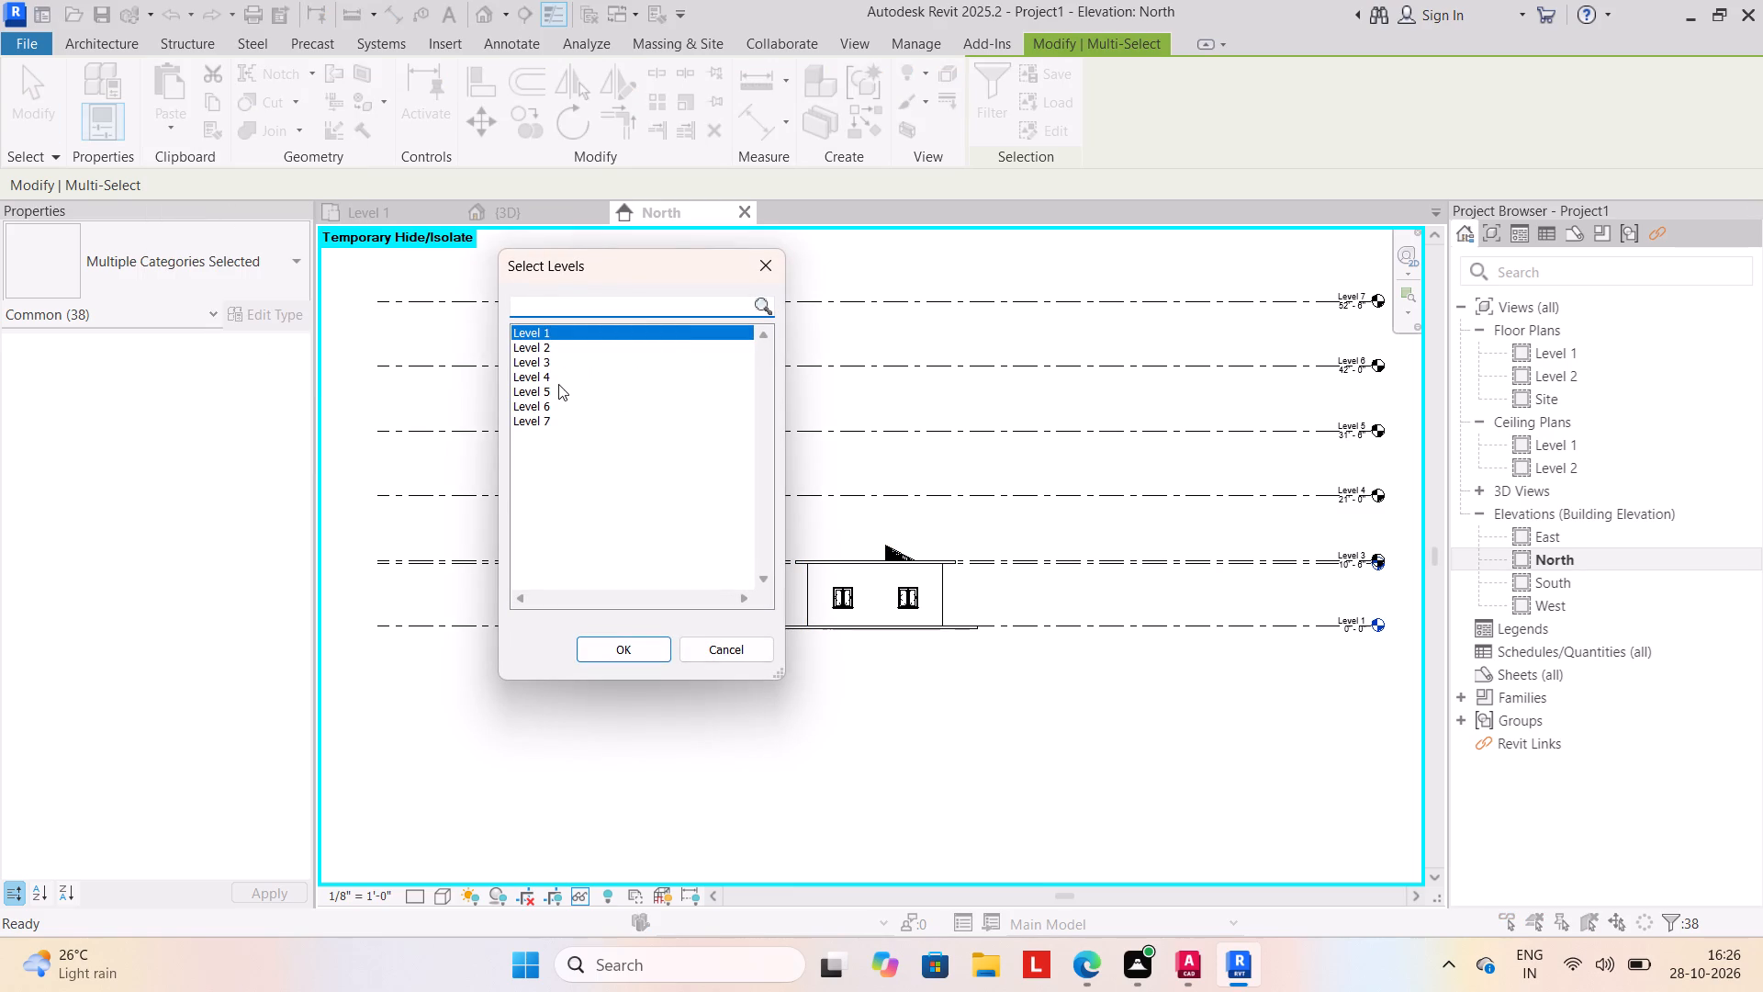
{"action": "left_click", "coordinate": [559, 378]}
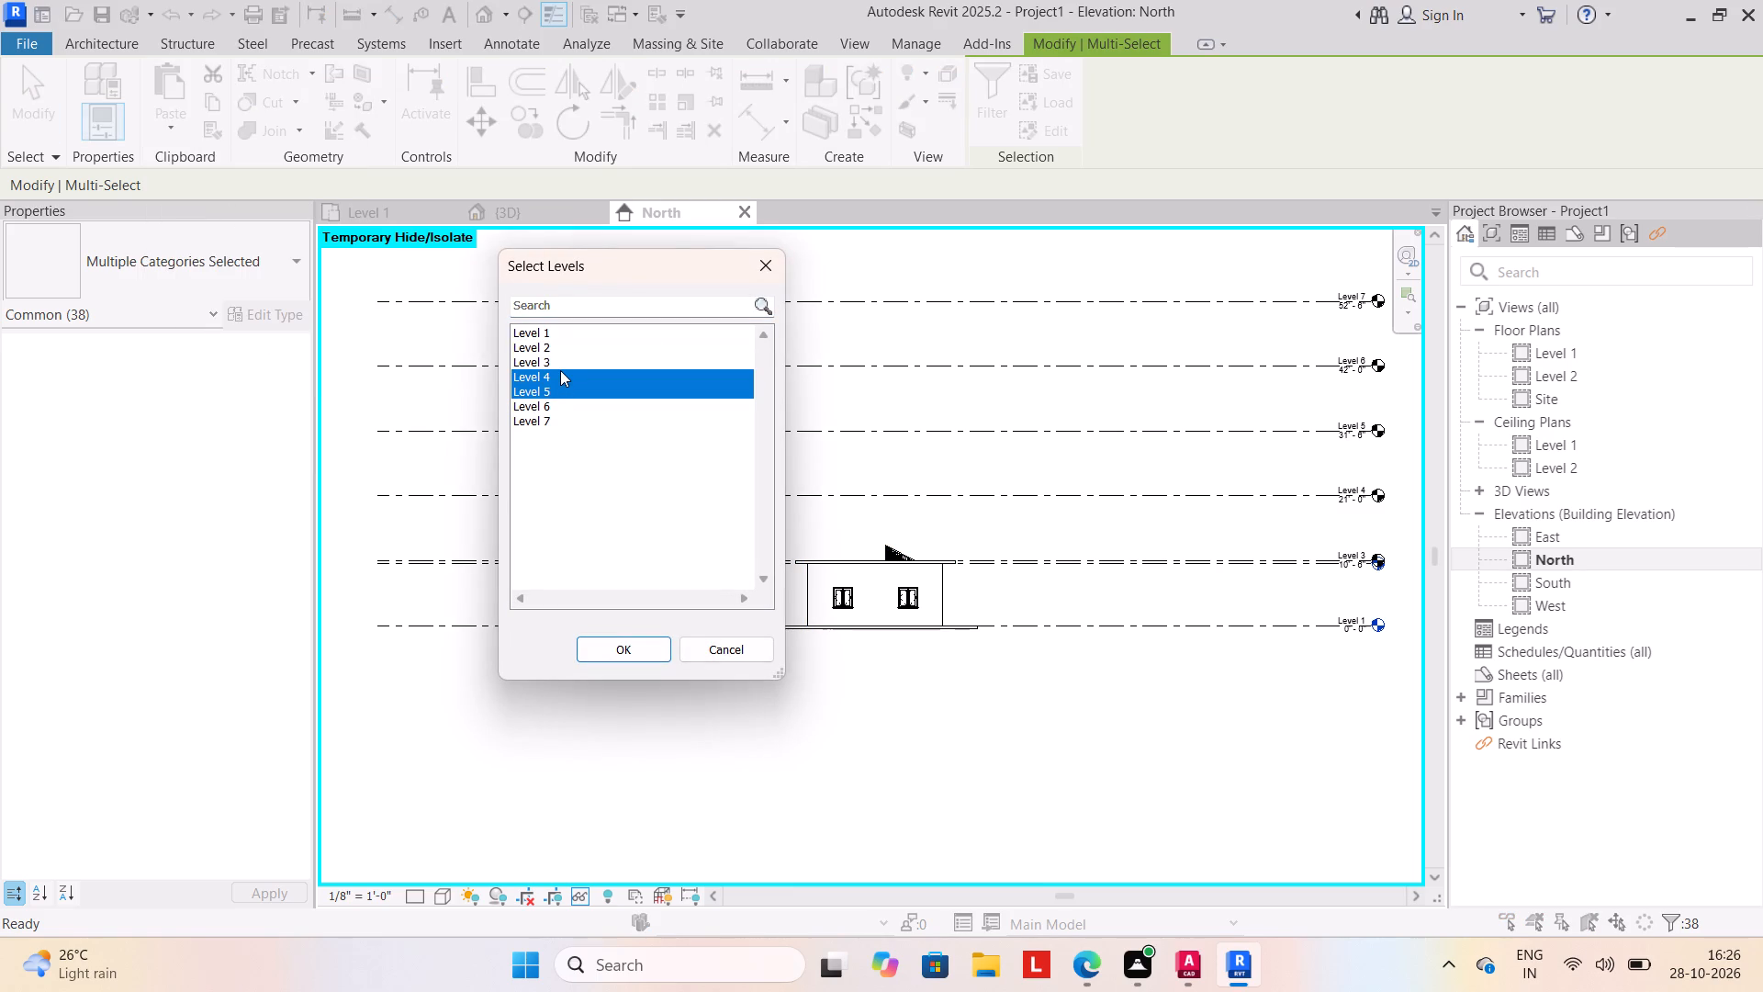
{"action": "left_click", "coordinate": [561, 366]}
{"action": "left_click_drag", "start_coordinate": [563, 364], "coordinate": [567, 381]}
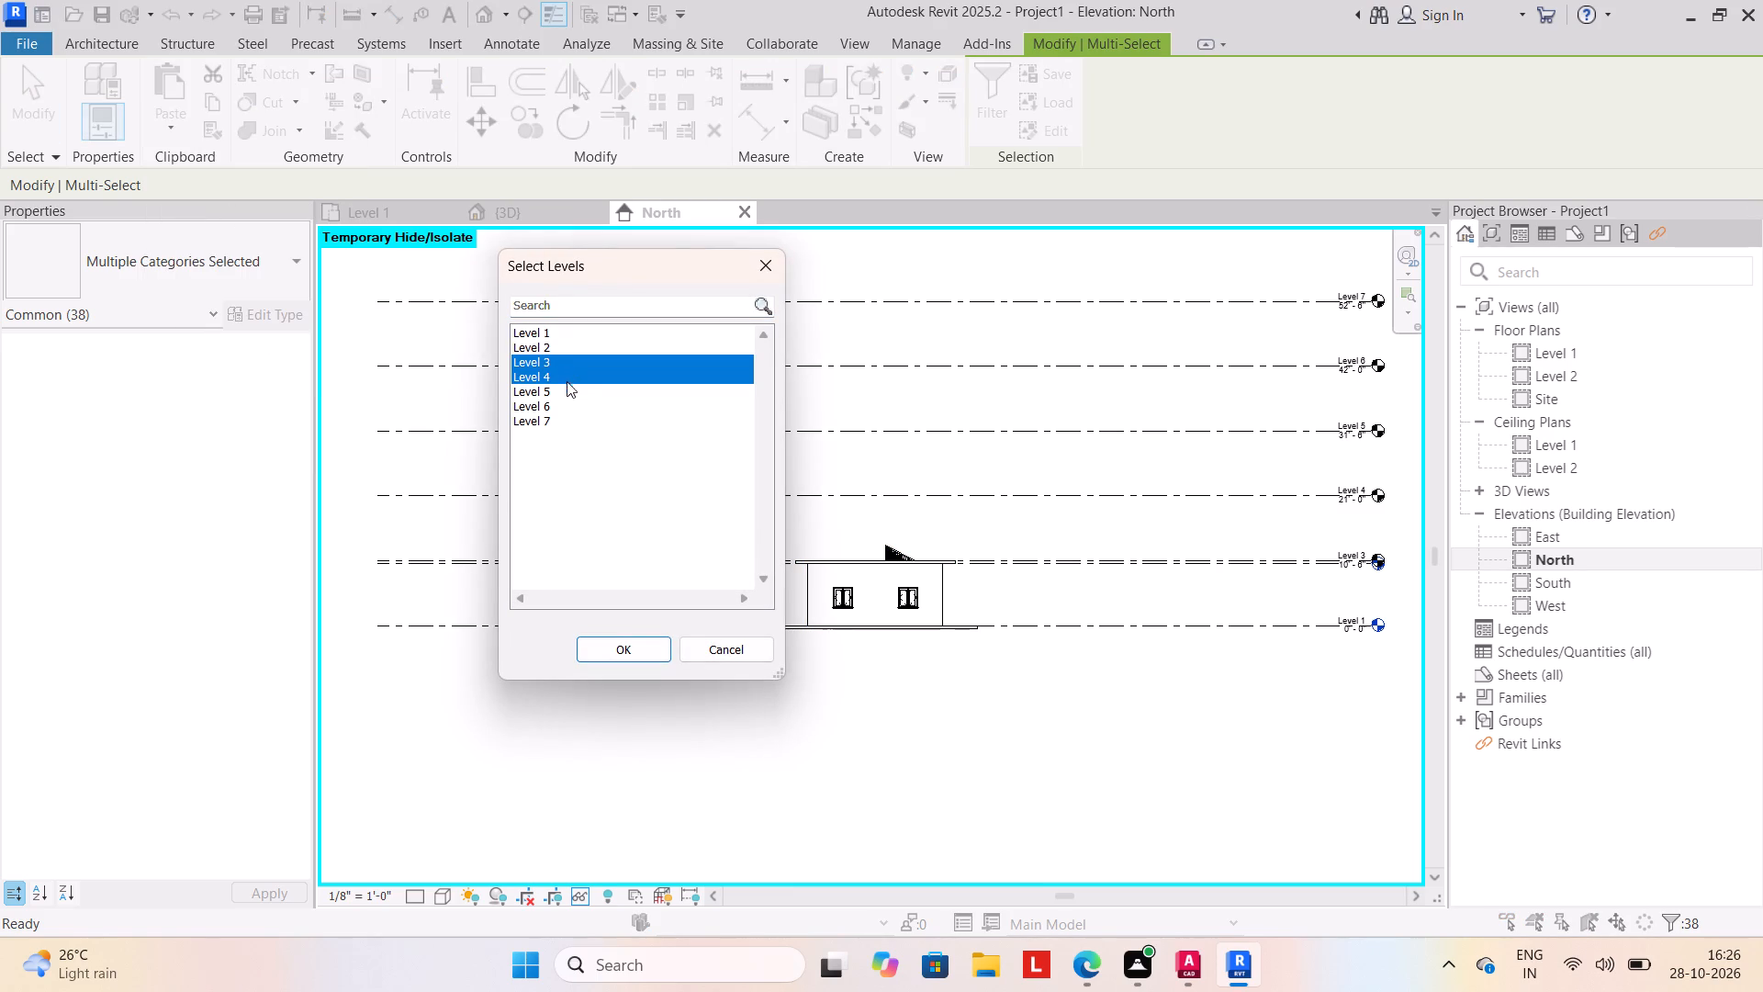
{"action": "left_click_drag", "start_coordinate": [567, 381], "coordinate": [567, 386]}
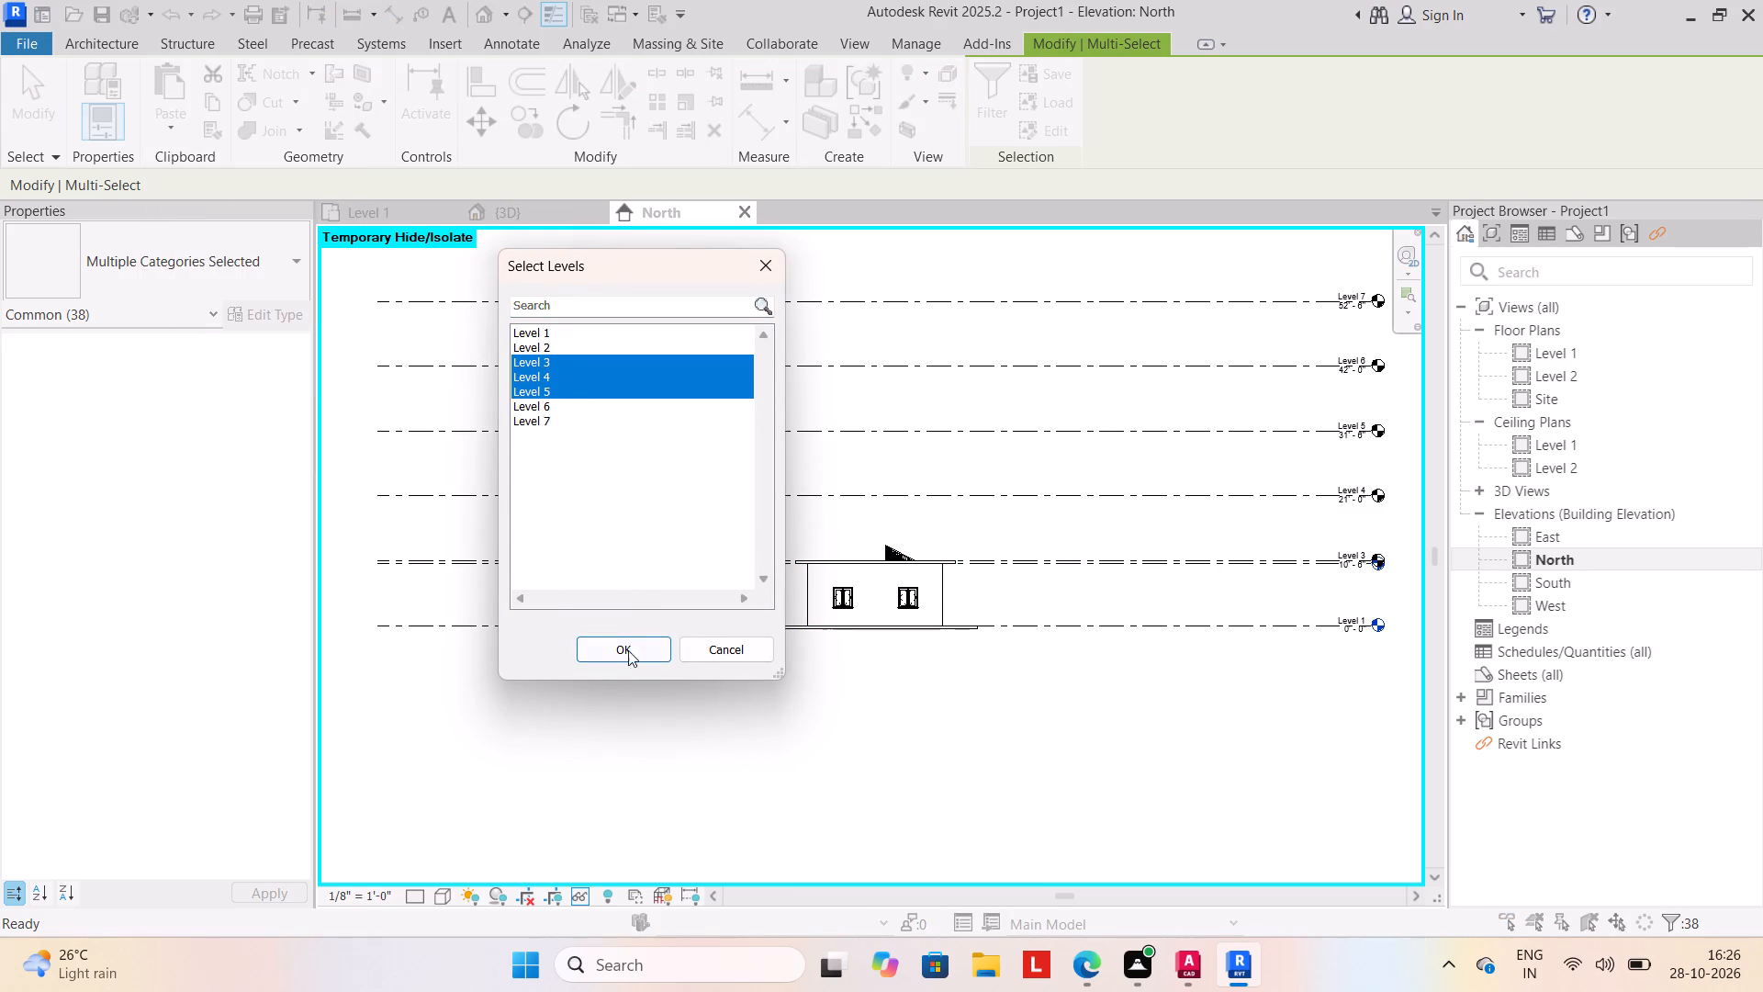
{"action": "left_click", "coordinate": [622, 654]}
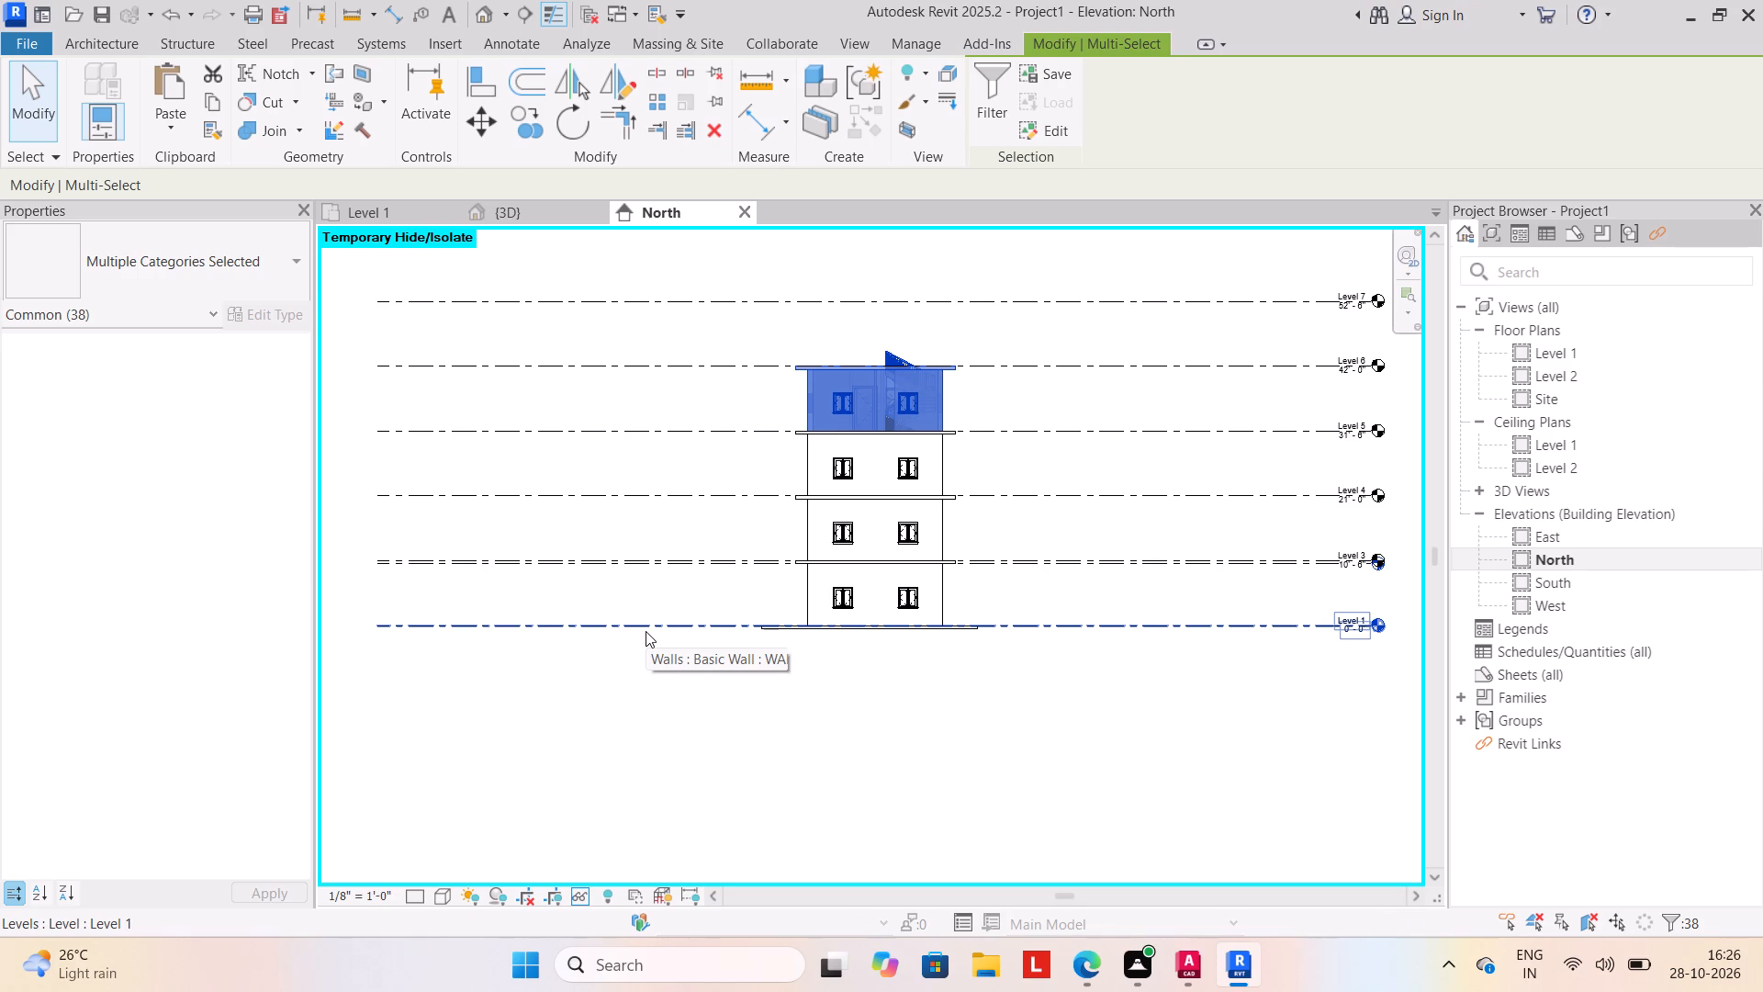
{"action": "left_click", "coordinate": [607, 750]}
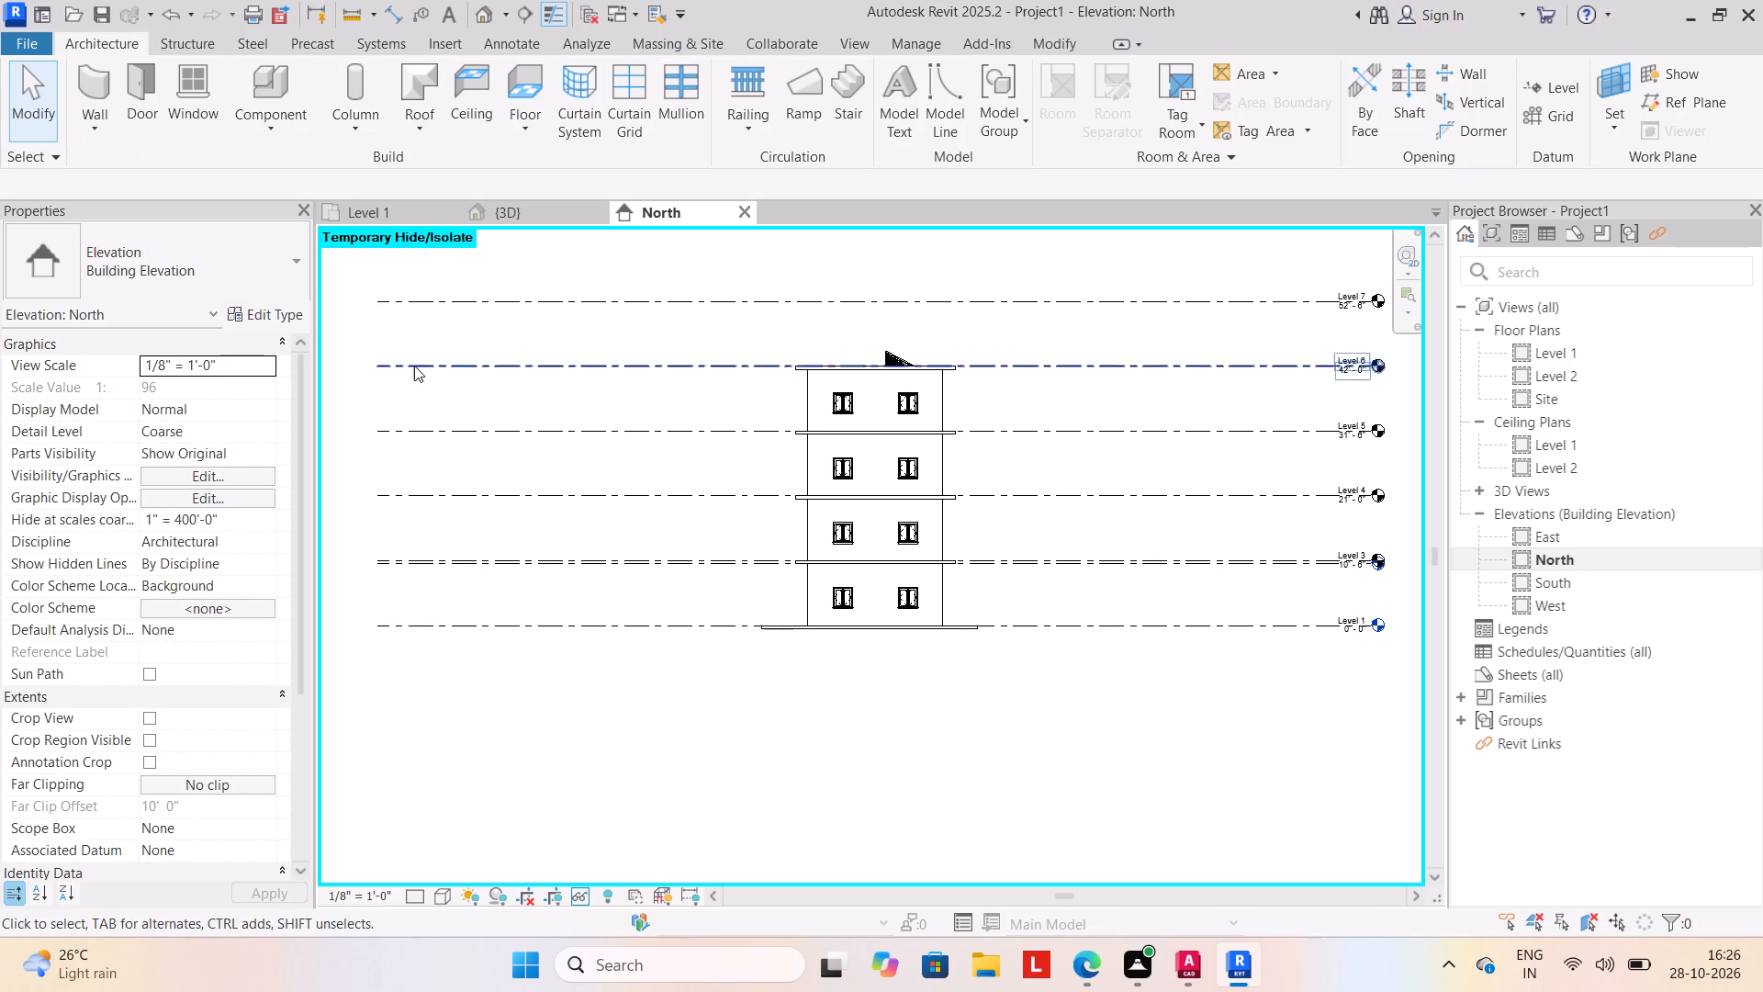
In the 3D view, delete the three copied gates on the upper storeys, keeping the ground-level gate in the boundary wall.
{"action": "left_click", "coordinate": [522, 219]}
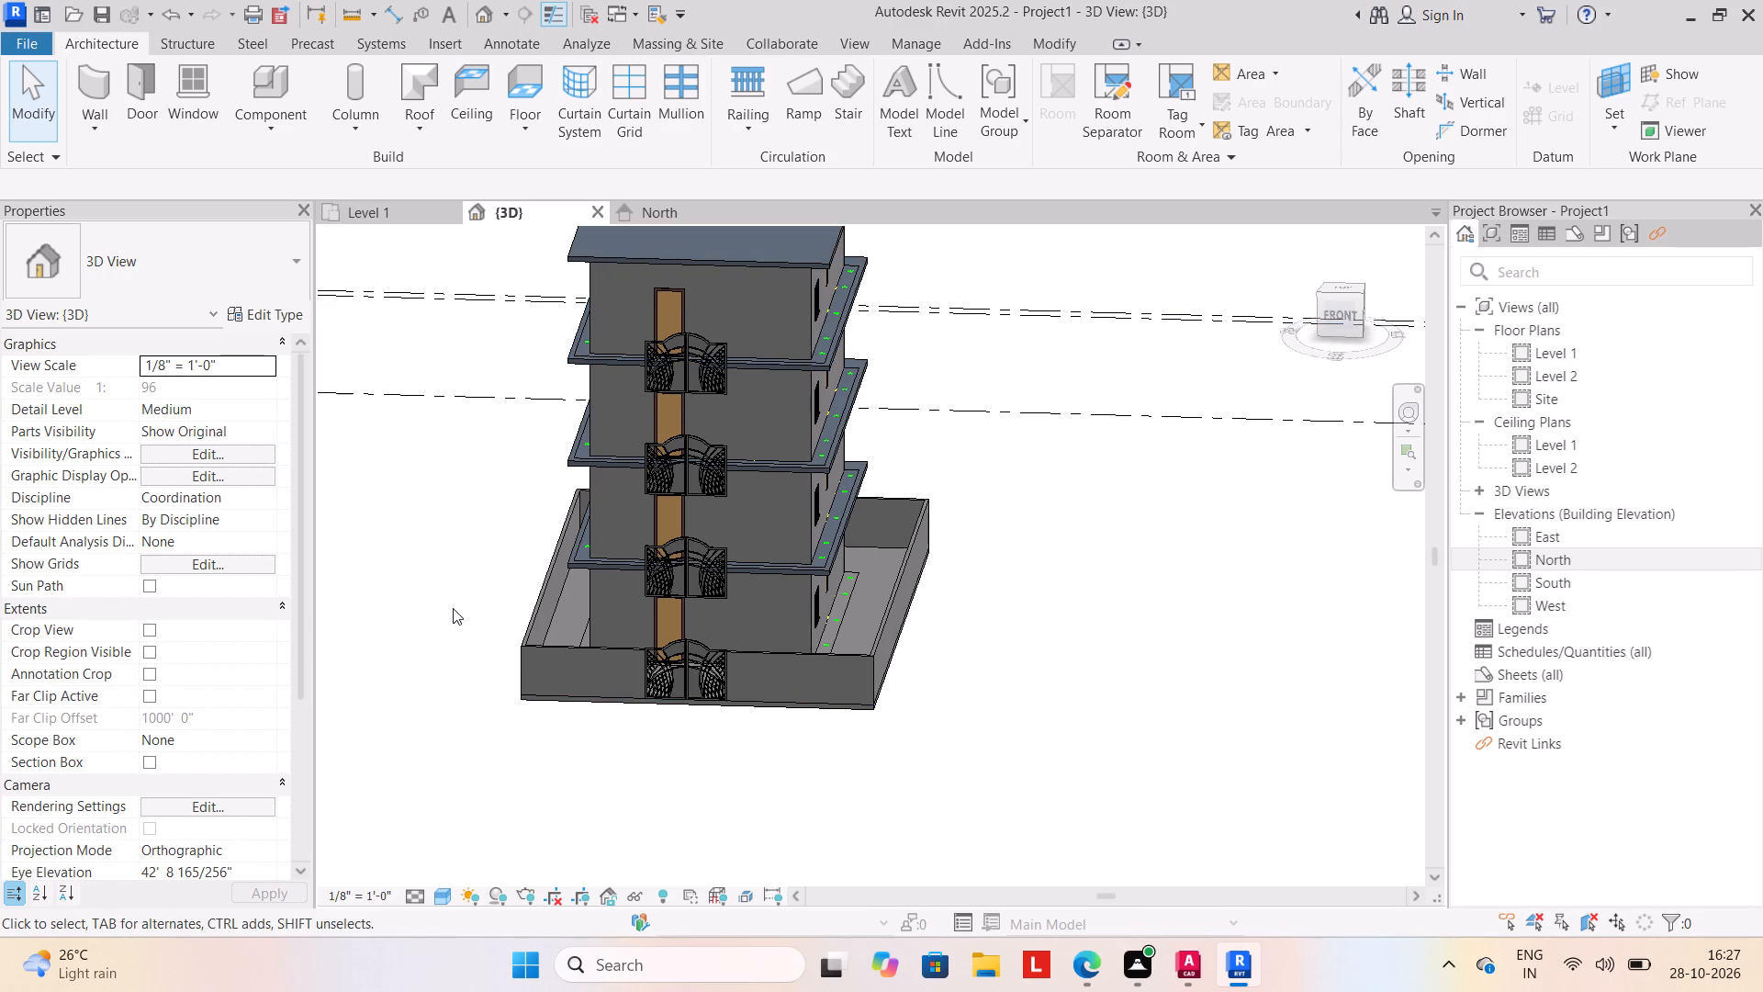
{"action": "left_click", "coordinate": [655, 574]}
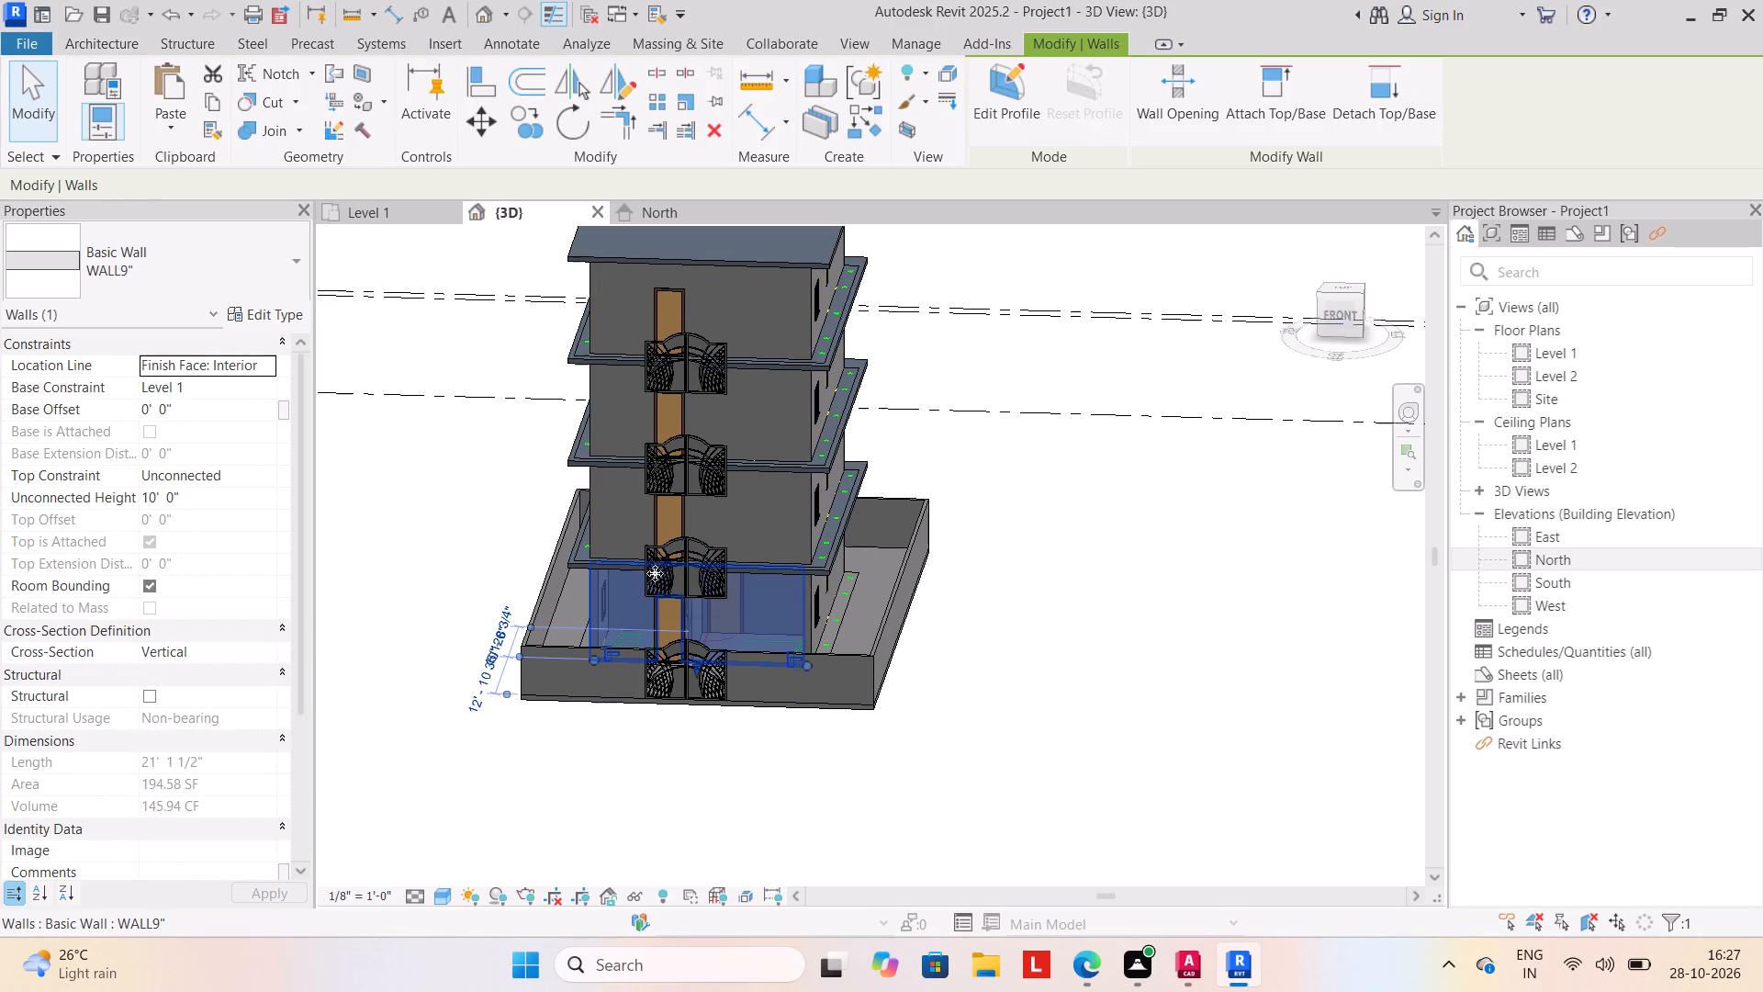
{"action": "key", "text": "Escape"}
{"action": "scroll", "coordinate": [683, 562], "scroll_direction": "up", "scroll_amount": 4}
{"action": "left_click", "coordinate": [688, 562]}
{"action": "key", "text": "Delete"}
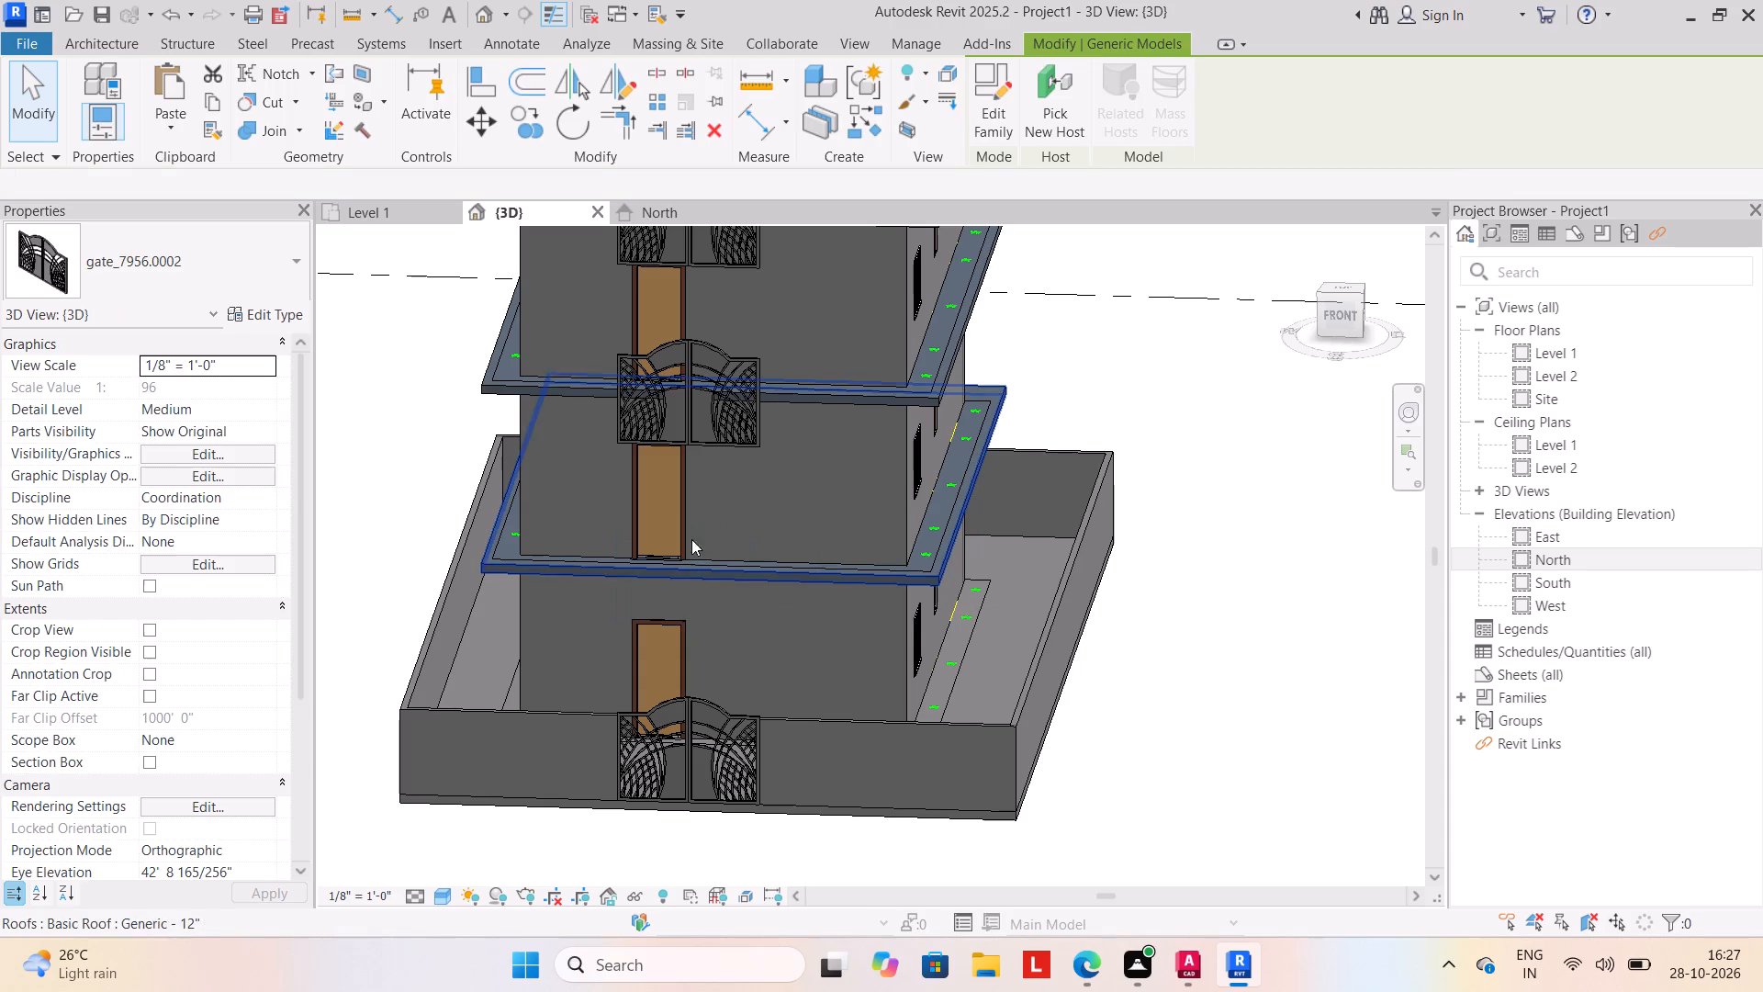
{"action": "left_click", "coordinate": [705, 443]}
{"action": "key", "text": "Delete"}
{"action": "left_click", "coordinate": [717, 241]}
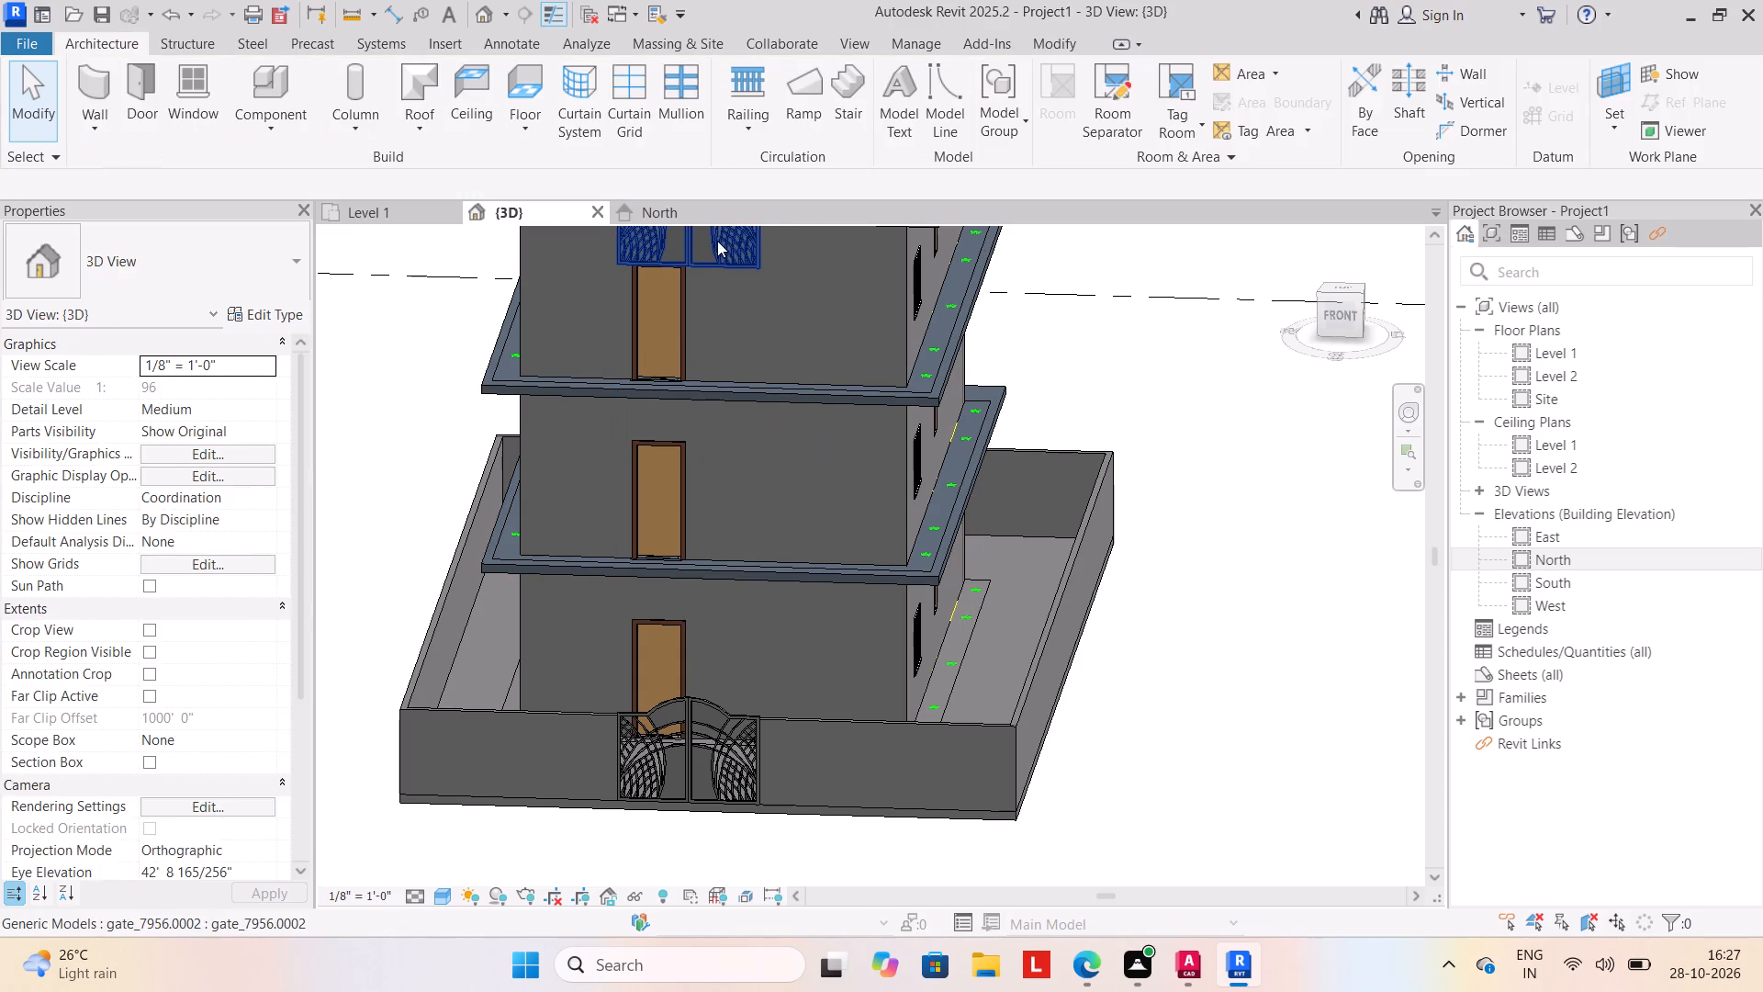
{"action": "key", "text": "Delete"}
{"action": "scroll", "coordinate": [687, 578], "scroll_direction": "down", "scroll_amount": 3}
{"action": "middle_click_drag", "start_coordinate": [638, 691], "coordinate": [667, 731]}
{"action": "scroll", "coordinate": [675, 730], "scroll_direction": "down", "scroll_amount": 3}
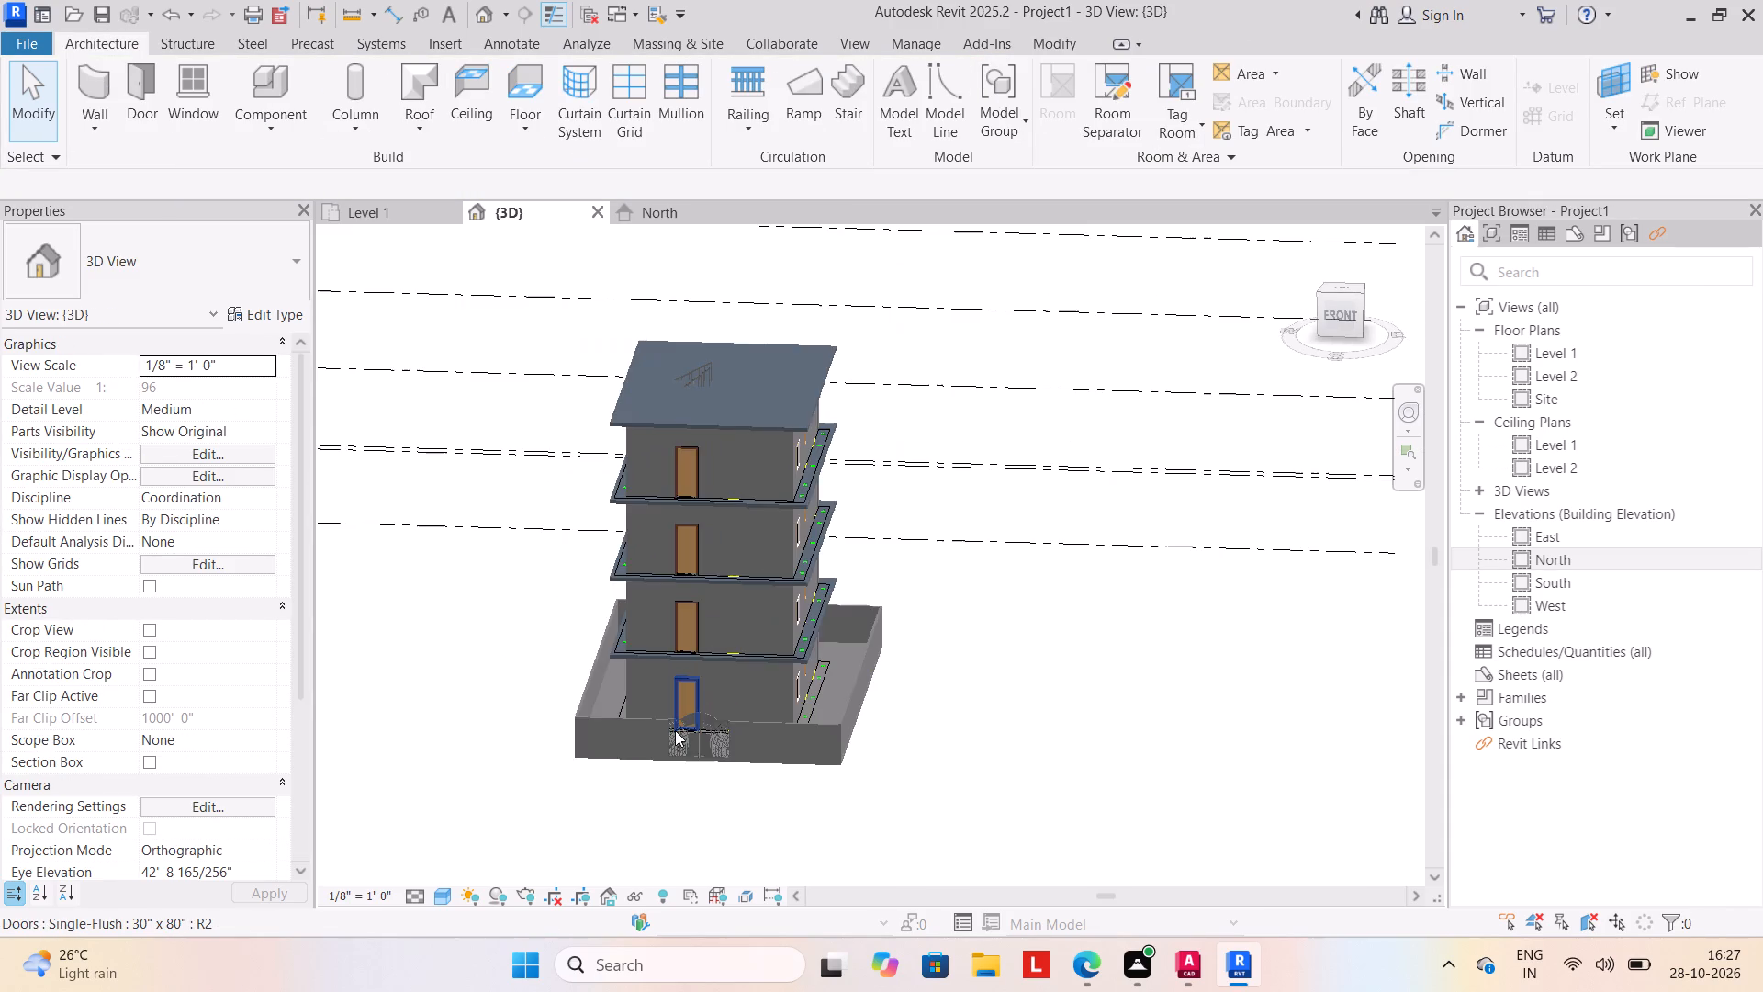
{"action": "middle_click_drag", "start_coordinate": [677, 730], "coordinate": [710, 721]}
In the Level 1 plan, sketch a rectangular Handrail - Rectangular railing around the house's outer walls, with base level Level 2 and 2' outward offset.
{"action": "left_click", "coordinate": [397, 212]}
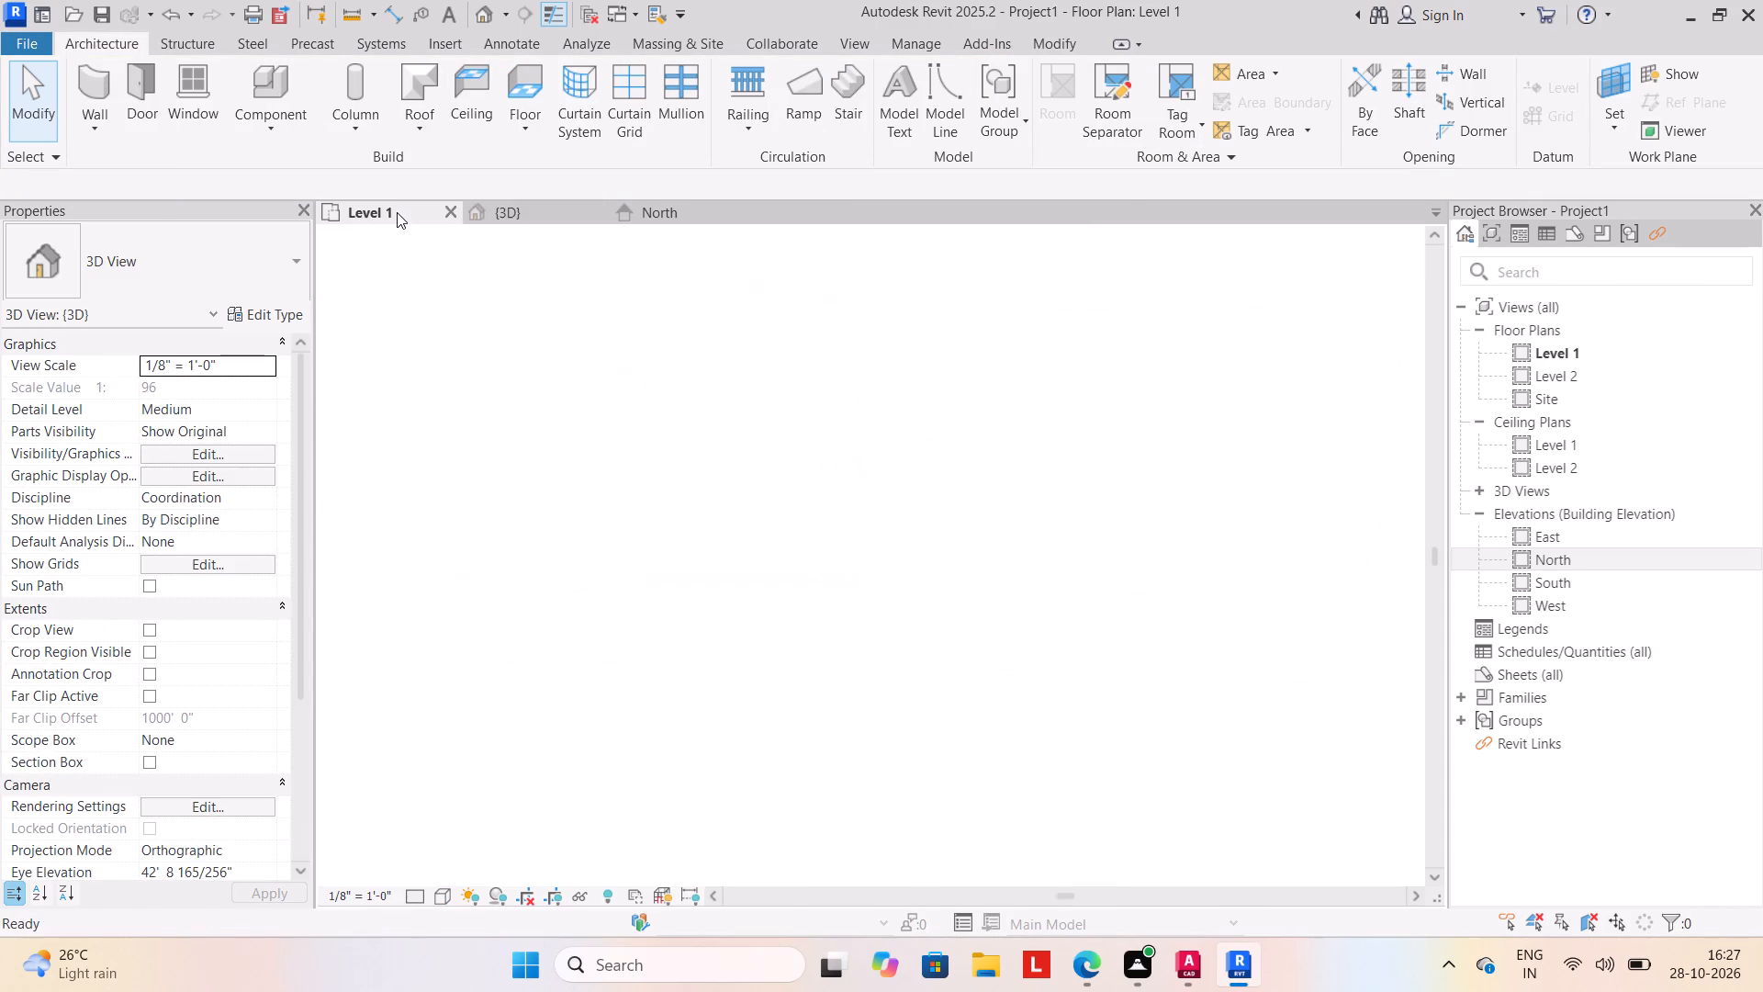
{"action": "scroll", "coordinate": [514, 478], "scroll_direction": "down", "scroll_amount": 2}
{"action": "middle_click", "coordinate": [564, 494]}
{"action": "left_click", "coordinate": [752, 131]}
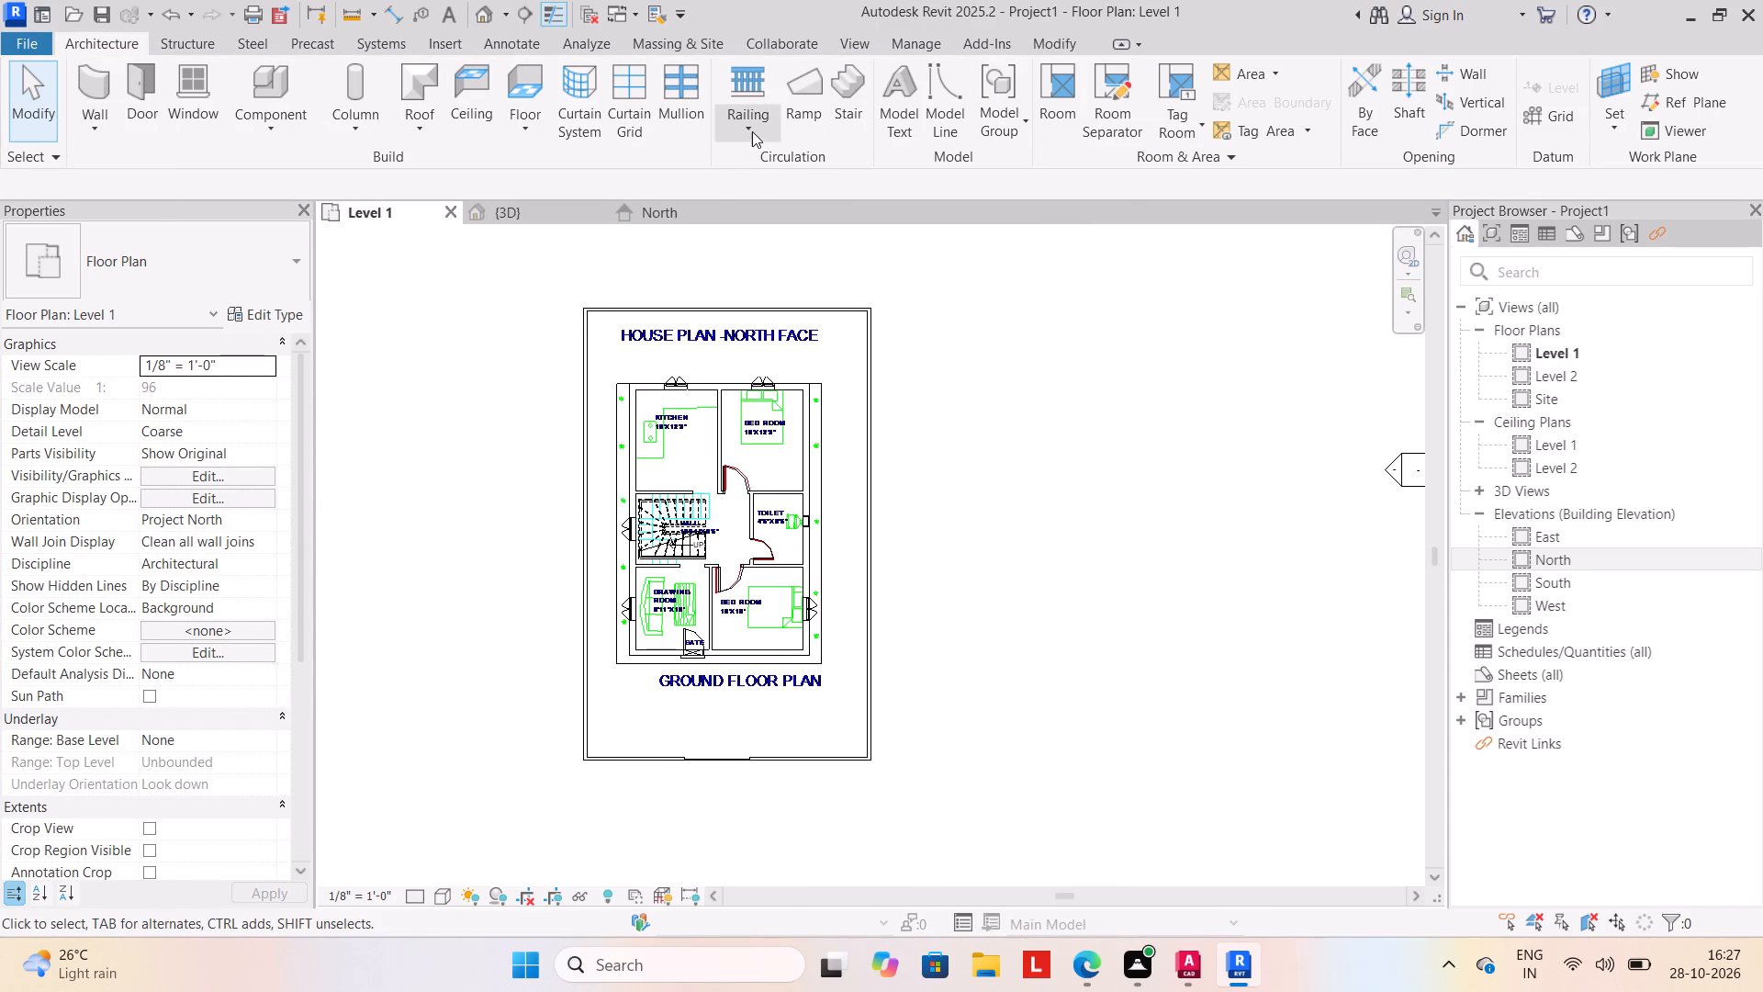
{"action": "left_click", "coordinate": [751, 161]}
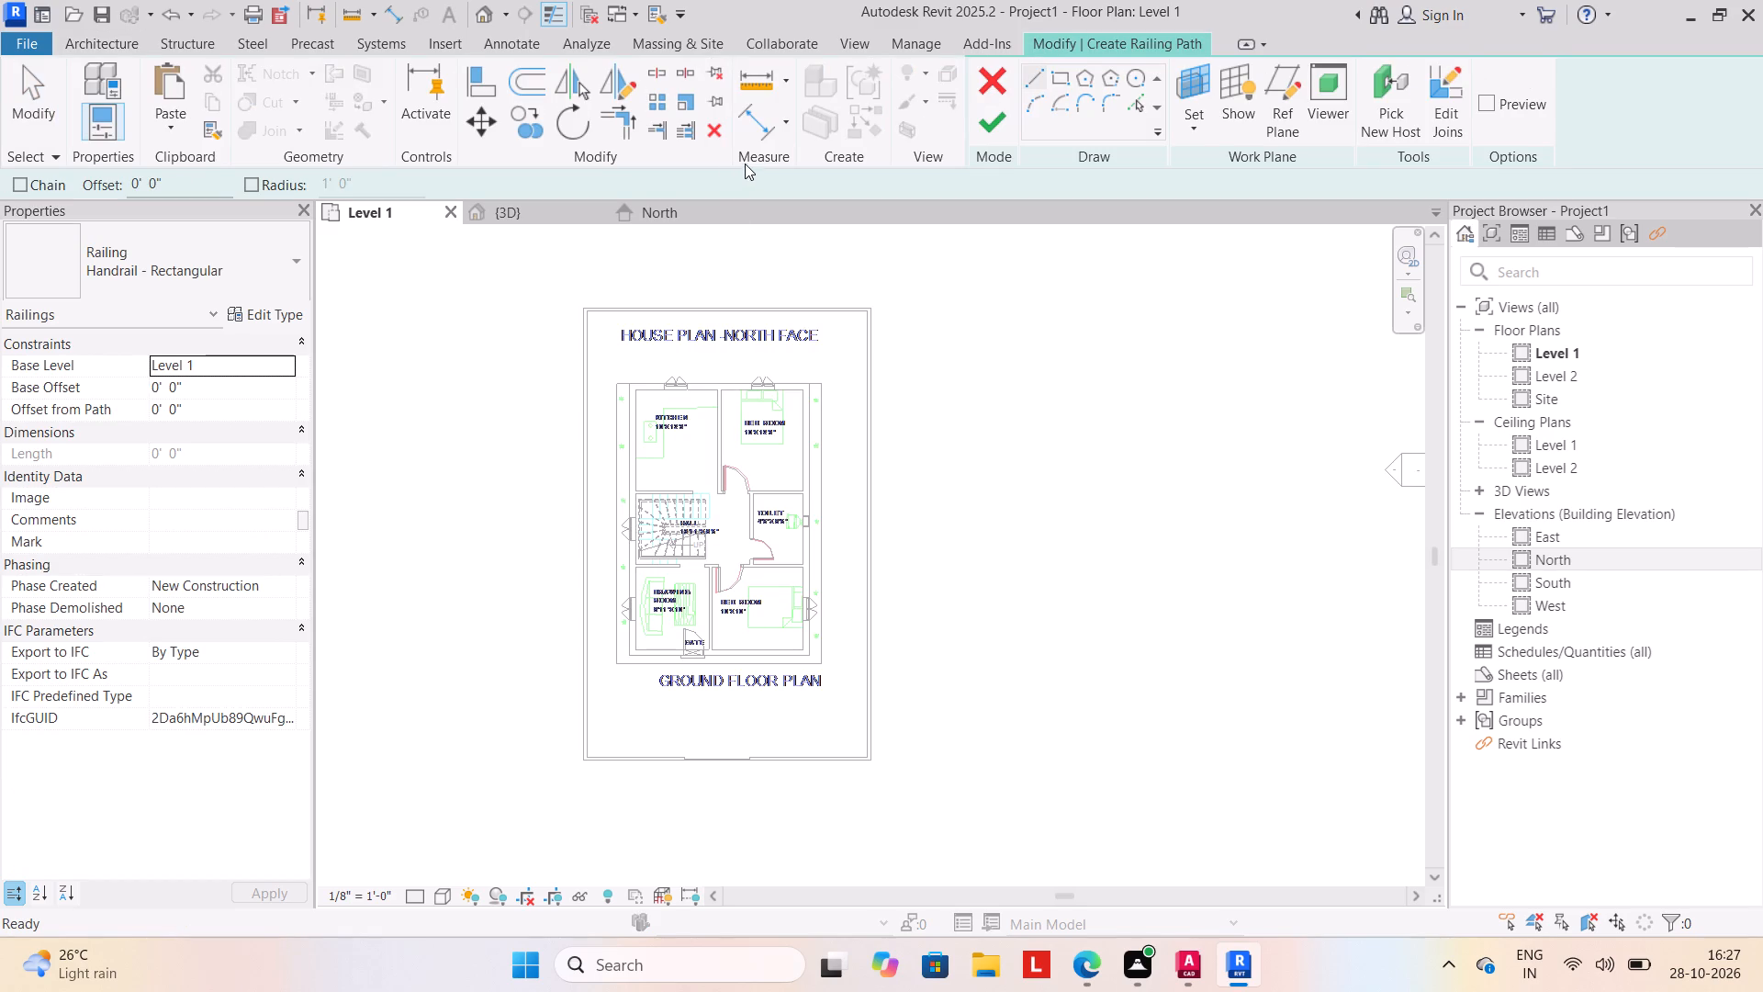
{"action": "left_click", "coordinate": [1051, 73]}
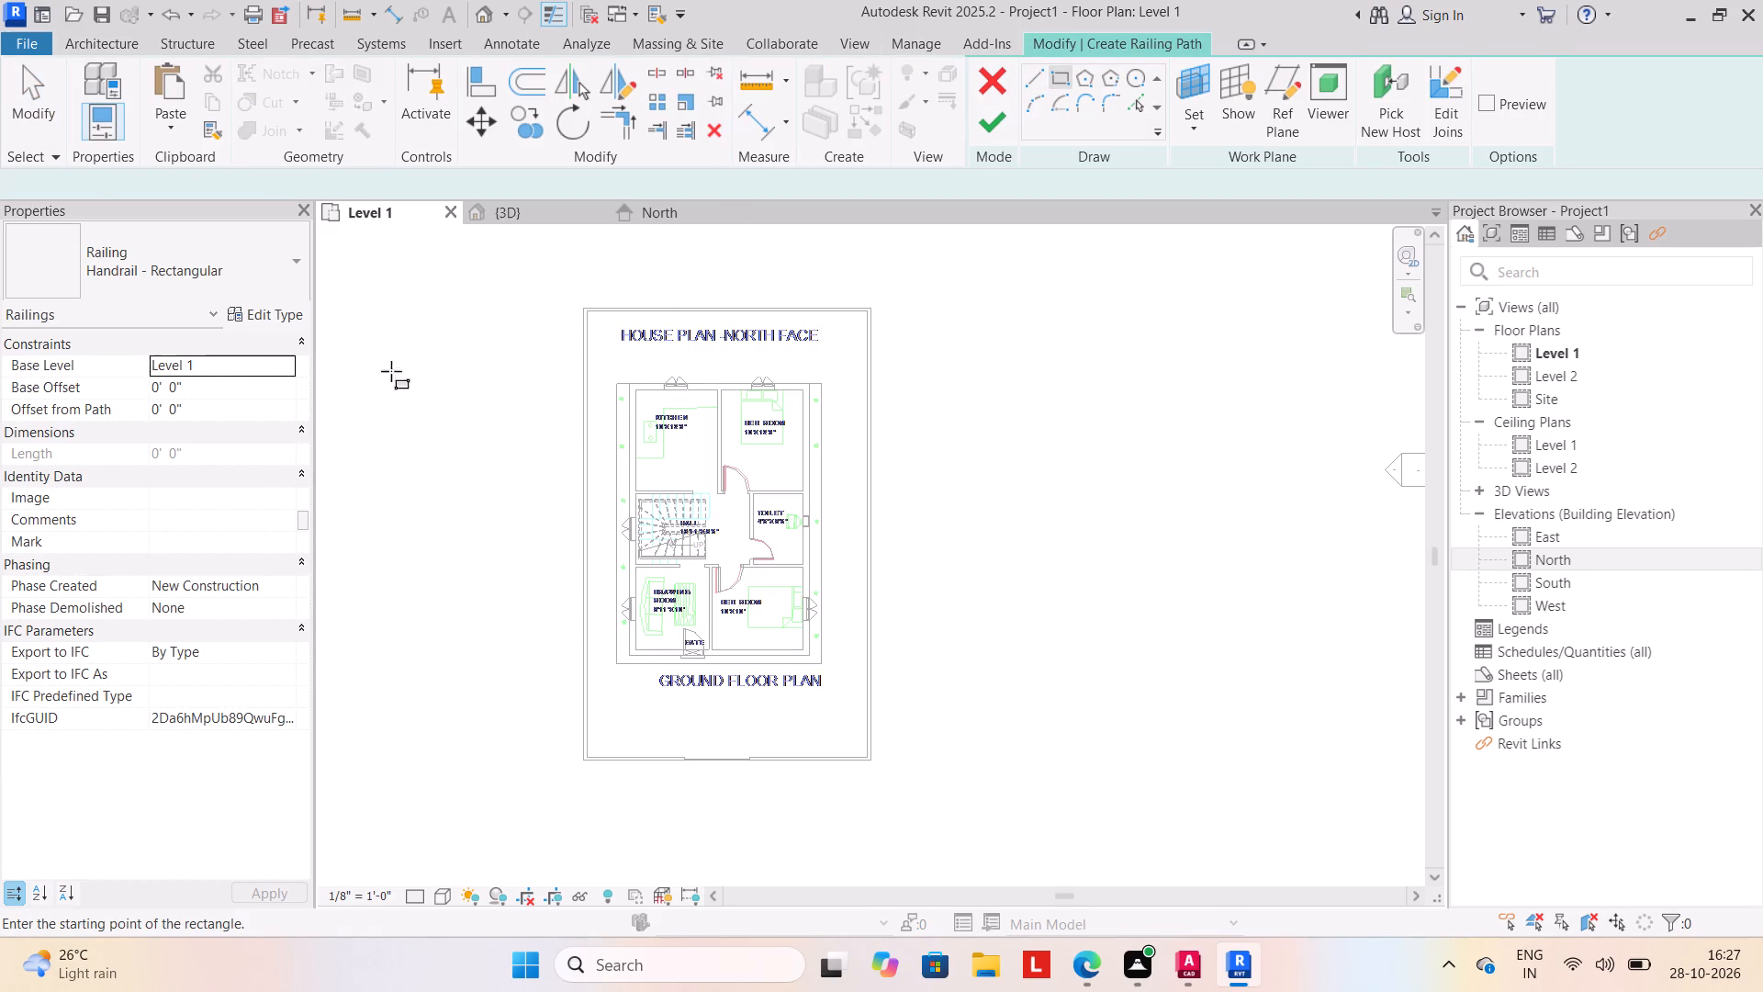
{"action": "left_click", "coordinate": [294, 371]}
{"action": "left_click", "coordinate": [231, 425]}
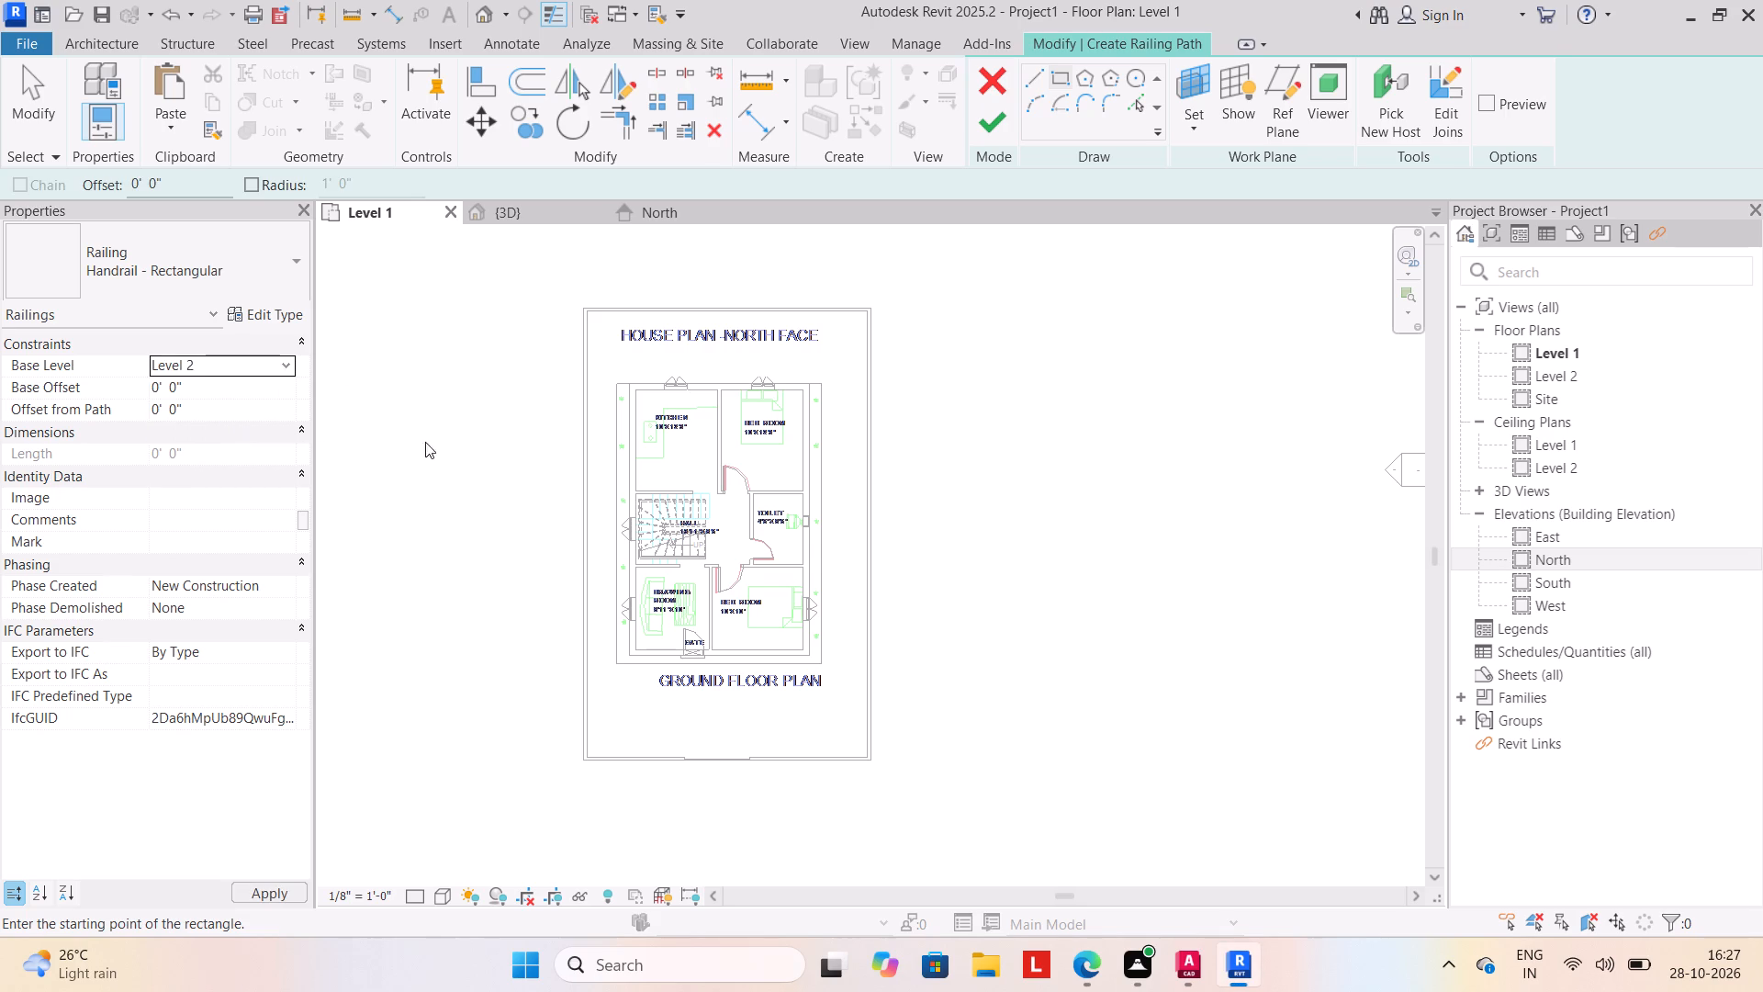
{"action": "scroll", "coordinate": [629, 505], "scroll_direction": "up", "scroll_amount": 2}
{"action": "left_click", "coordinate": [171, 179]}
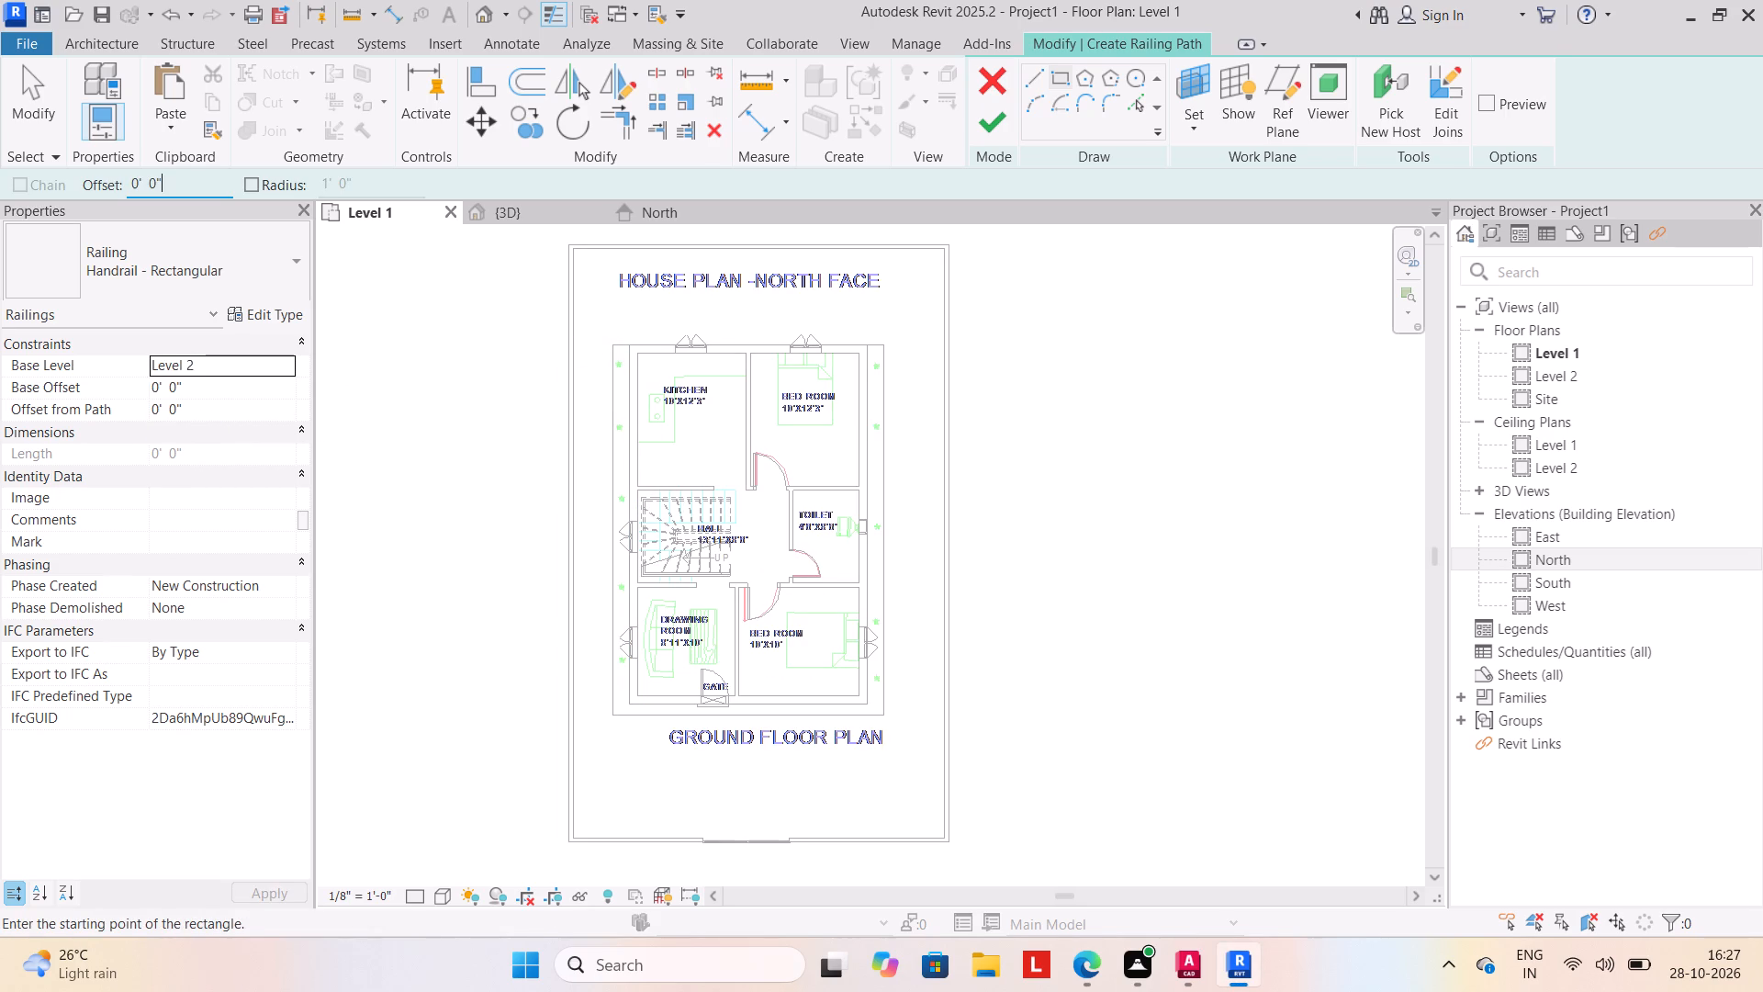
{"action": "key", "text": "BackSpace"}
{"action": "key", "text": "BackSpace"}
{"action": "key", "text": "BackSpace"}
{"action": "key", "text": "BackSpace"}
{"action": "key", "text": "BackSpace"}
{"action": "key", "text": "BackSpace"}
{"action": "key", "text": "BackSpace"}
{"action": "key", "text": "BackSpace"}
{"action": "key", "text": "BackSpace"}
{"action": "key", "text": "BackSpace"}
{"action": "type", "text": "2'"}
{"action": "key", "text": "Return"}
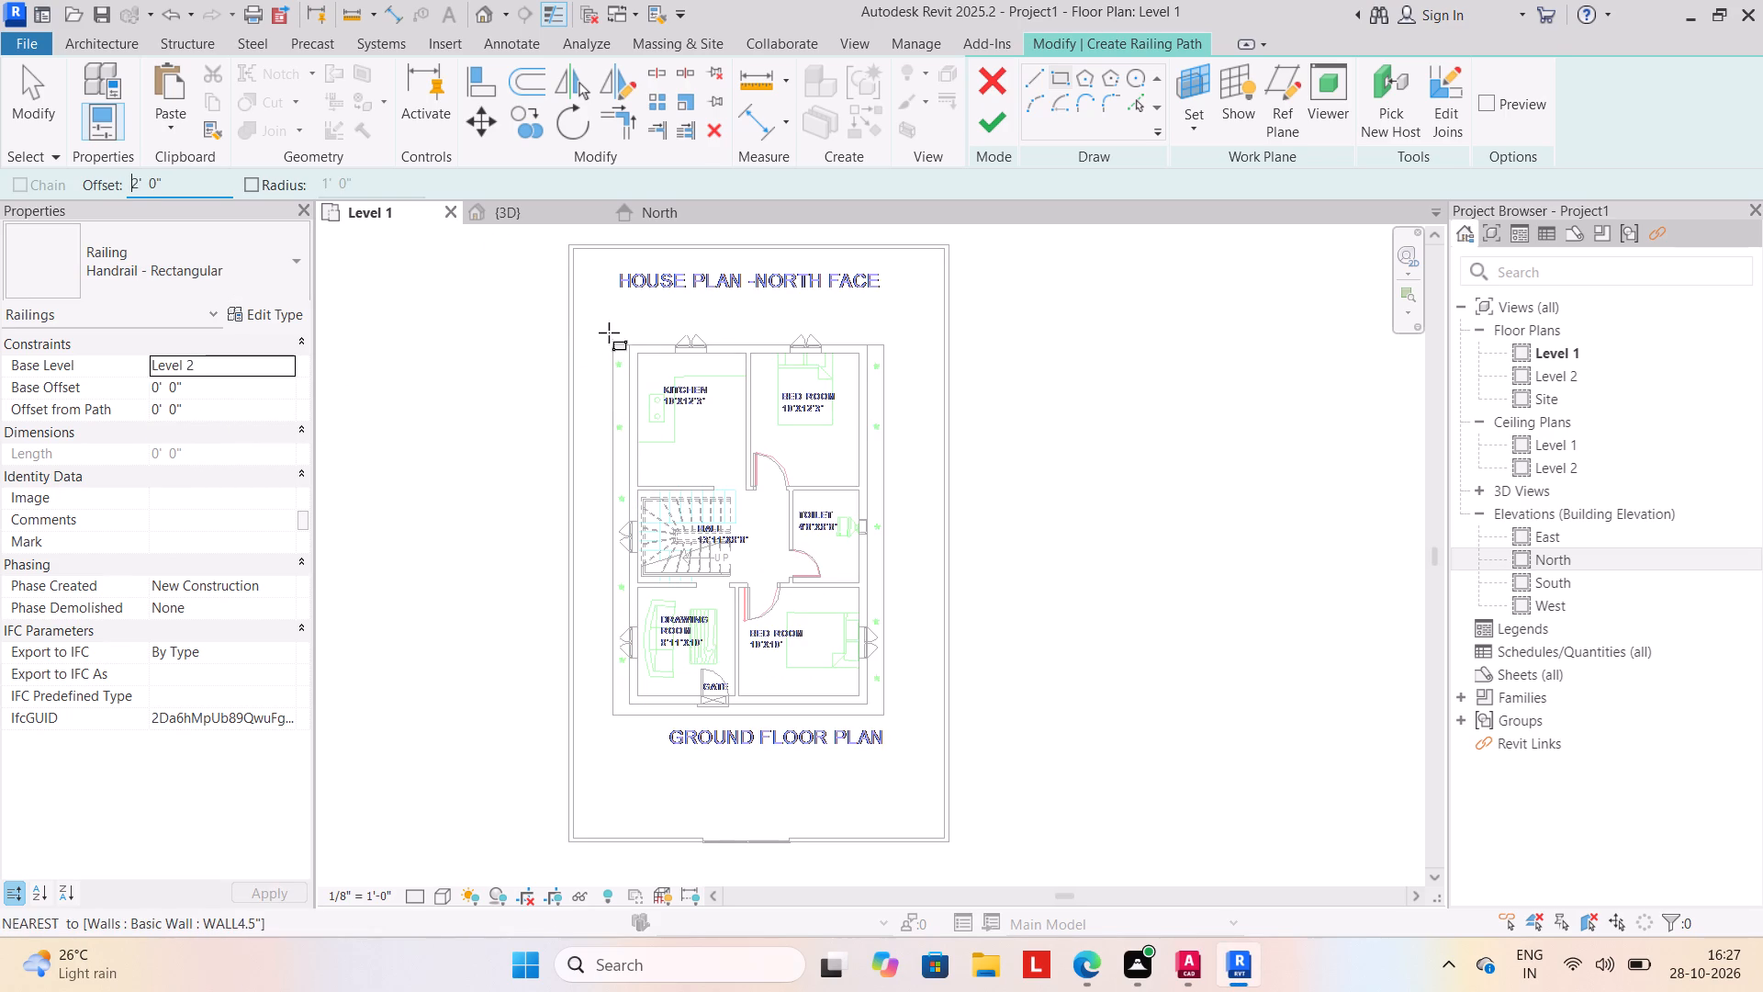
{"action": "left_click", "coordinate": [628, 340]}
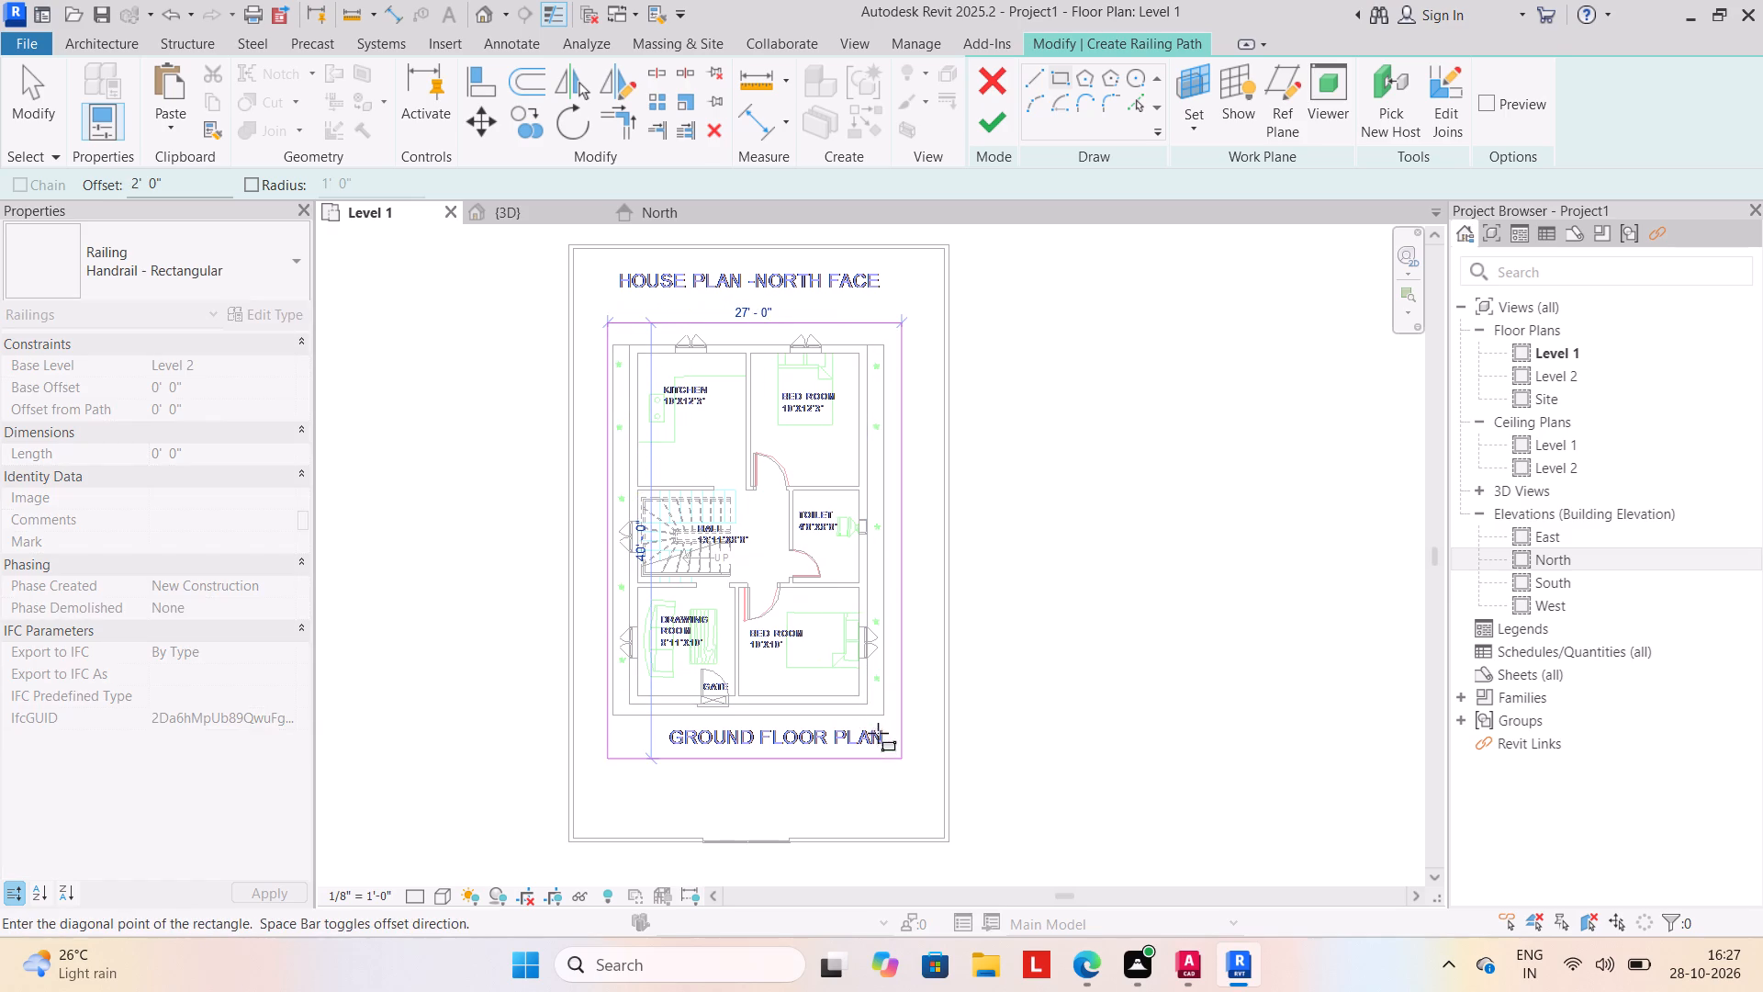
{"action": "left_click", "coordinate": [872, 714]}
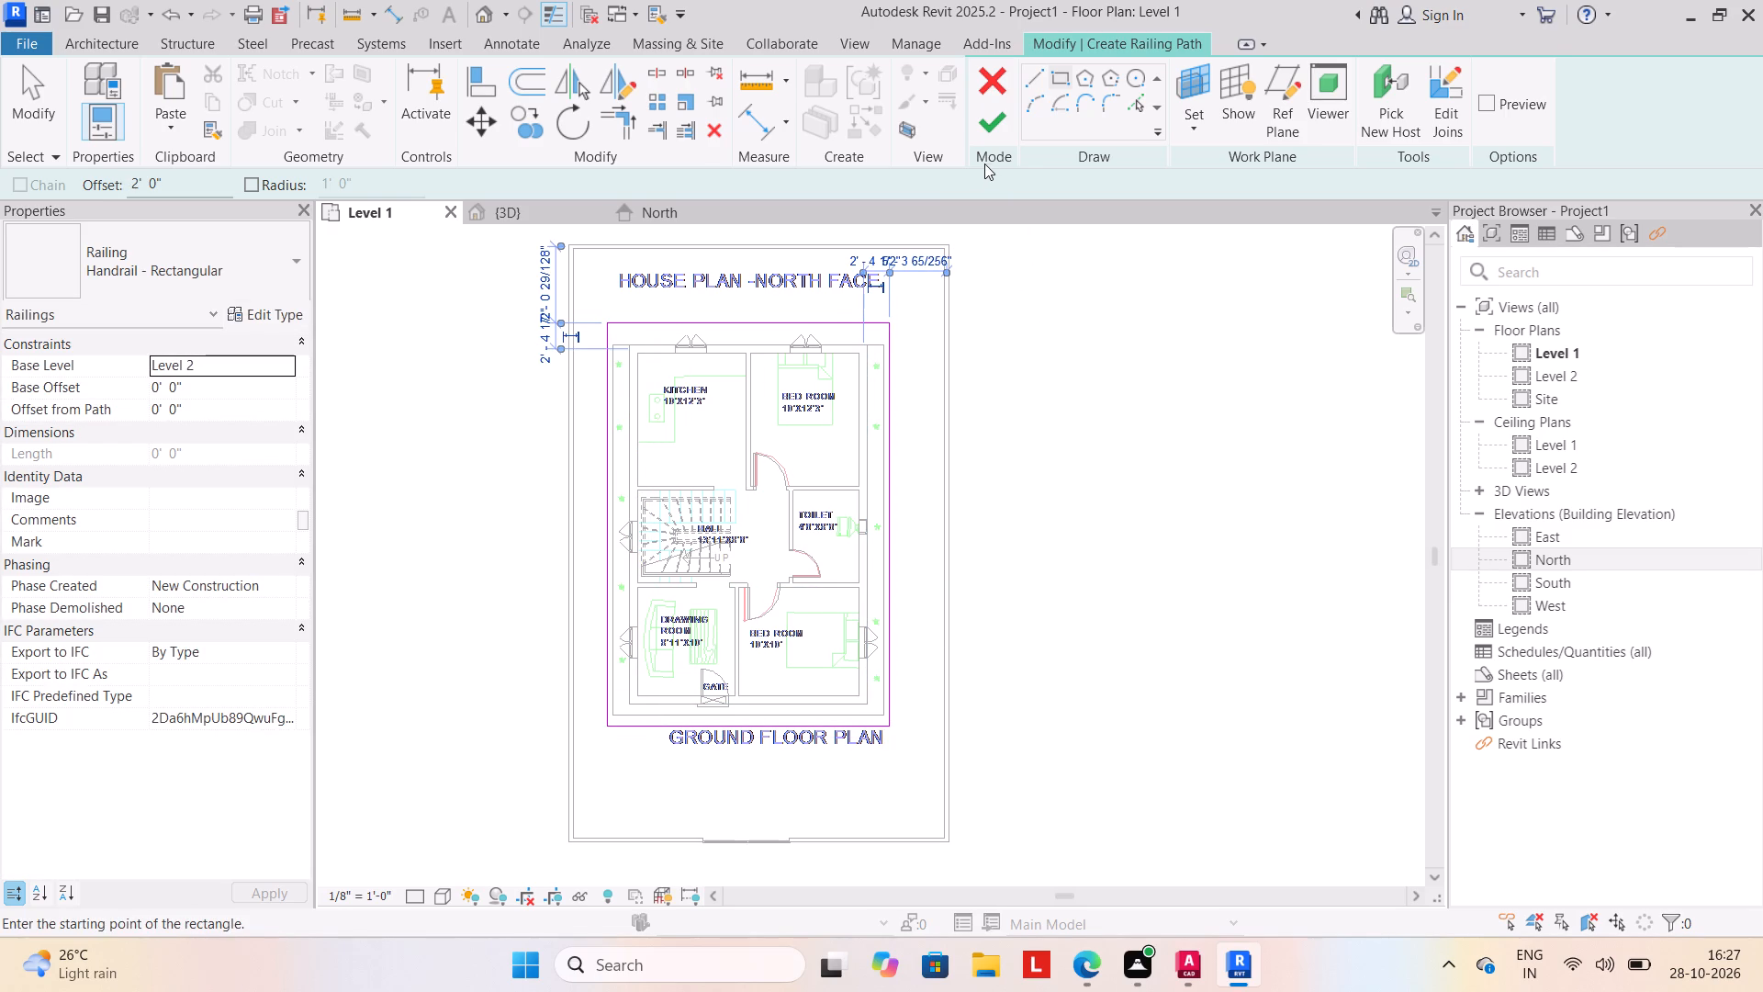
{"action": "left_click", "coordinate": [994, 118]}
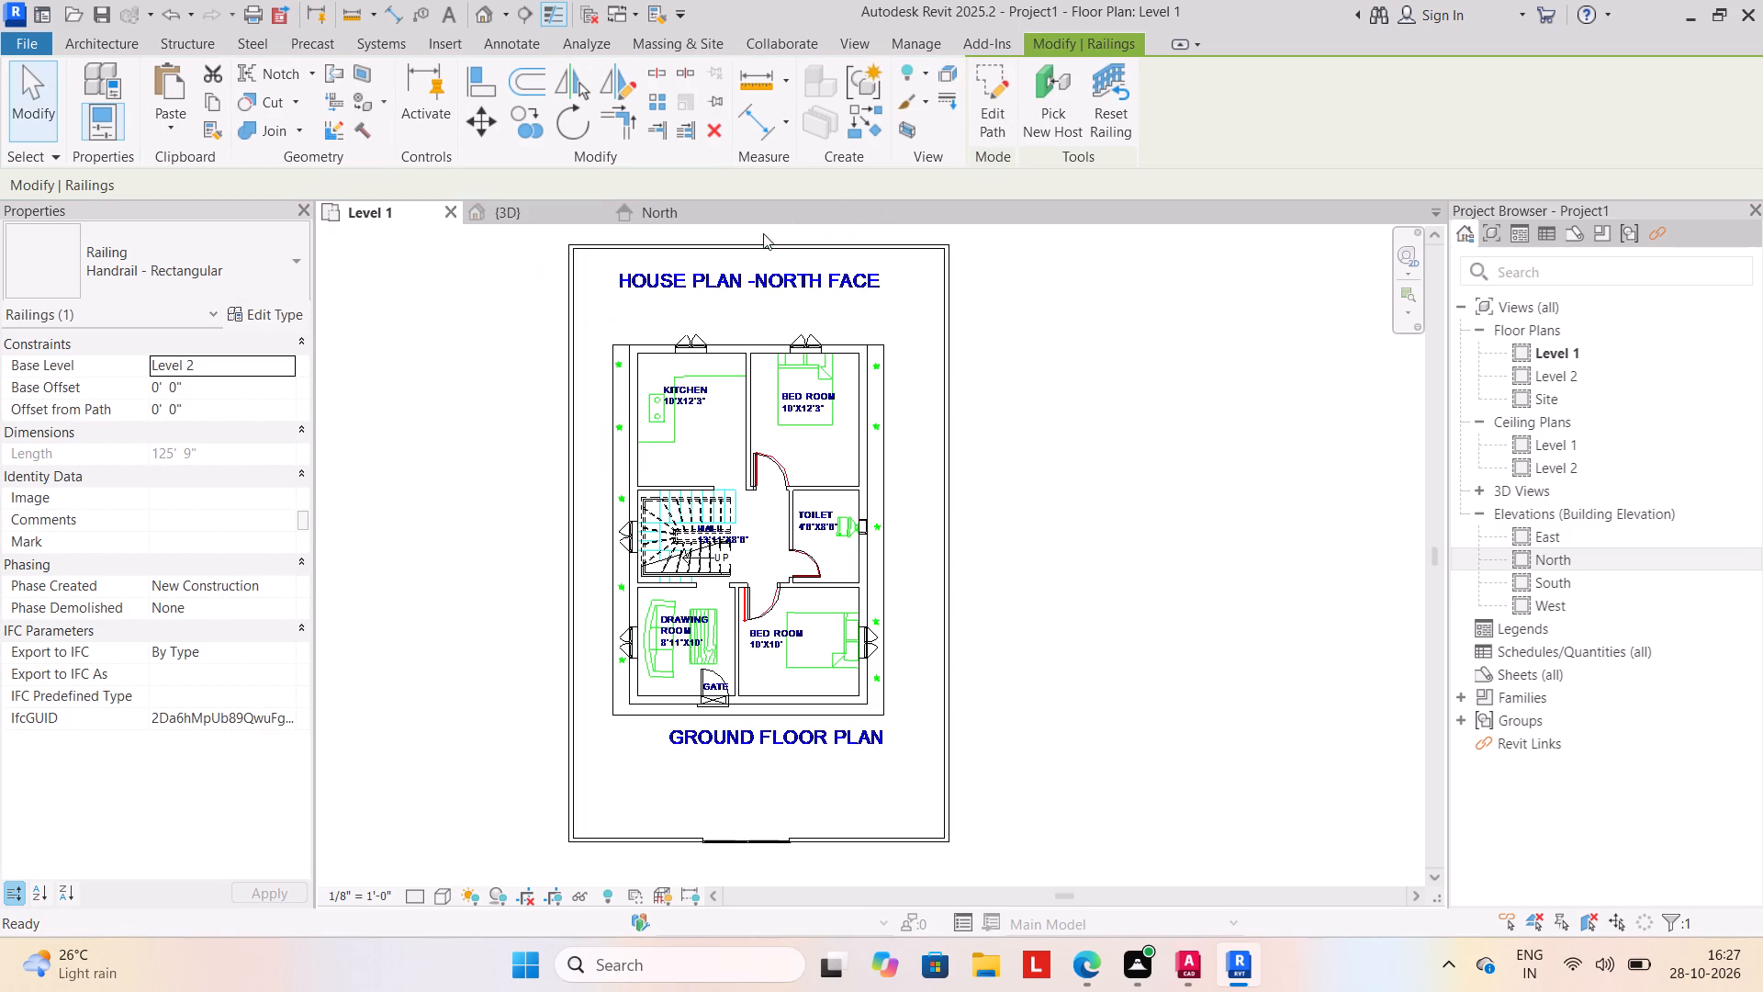
In the 3D view, copy the Level 2 slab railing and paste it aligned to Levels 4, 5 and 6.
{"action": "left_click", "coordinate": [522, 210]}
{"action": "left_click", "coordinate": [471, 563]}
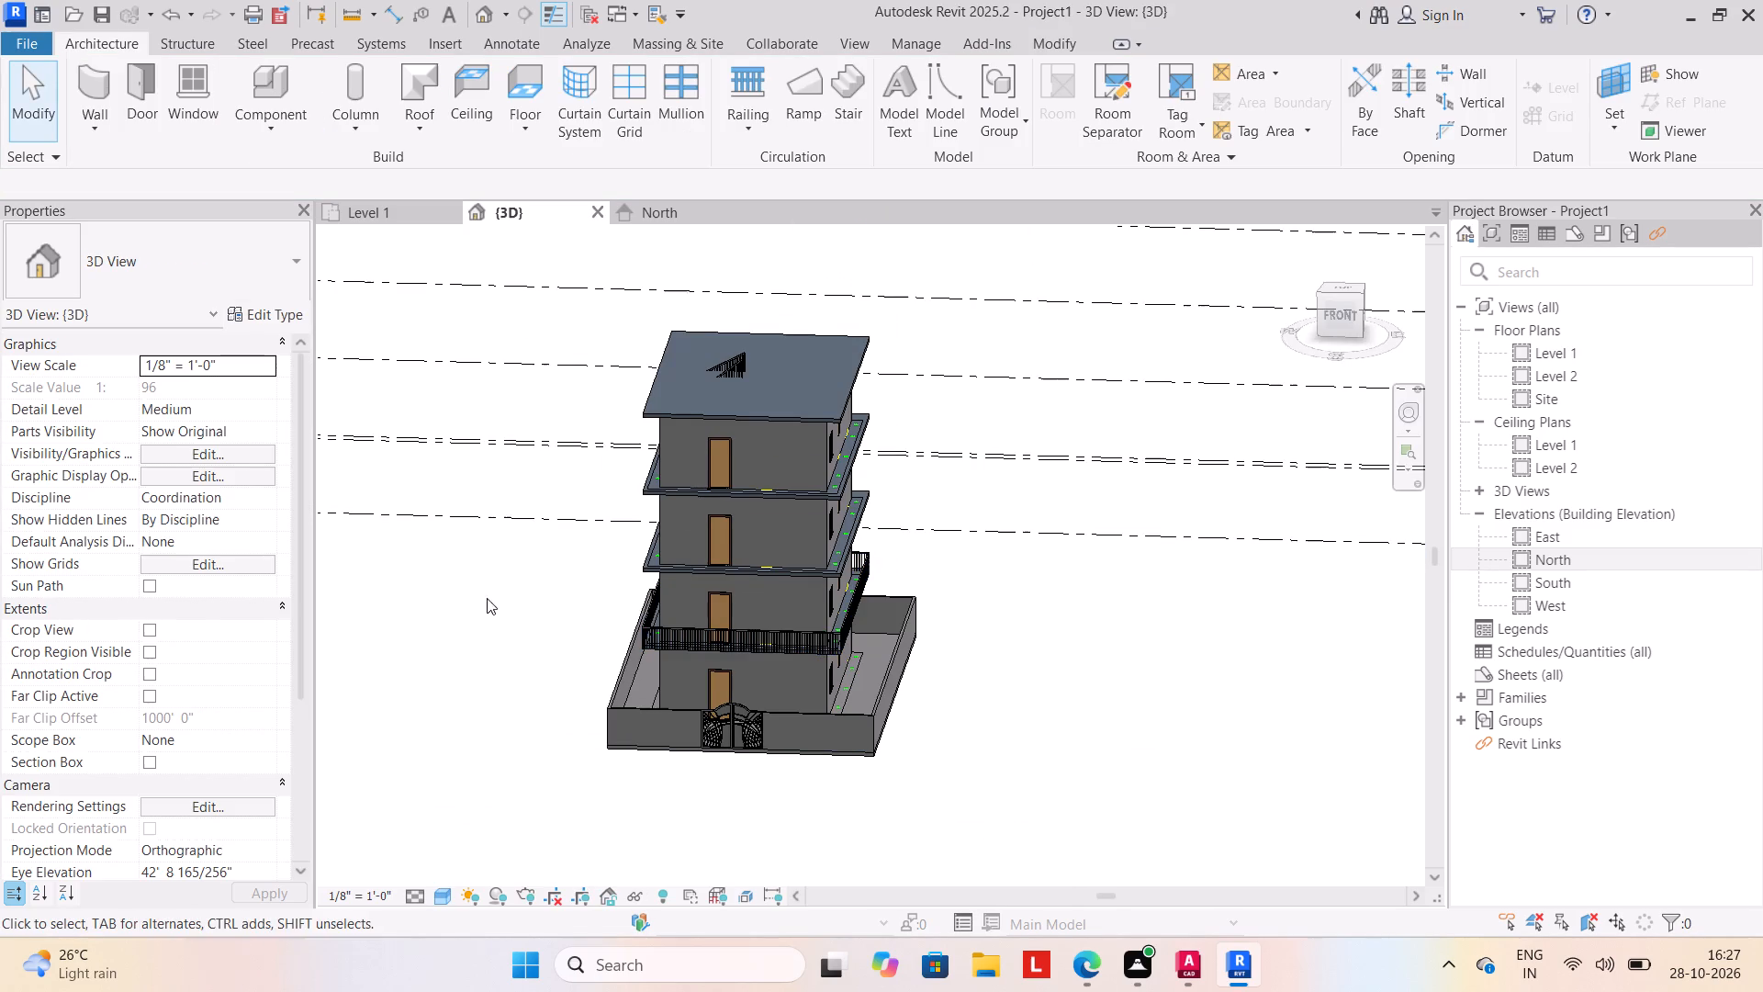
{"action": "left_click", "coordinate": [682, 636]}
{"action": "scroll", "coordinate": [671, 637], "scroll_direction": "up", "scroll_amount": 4}
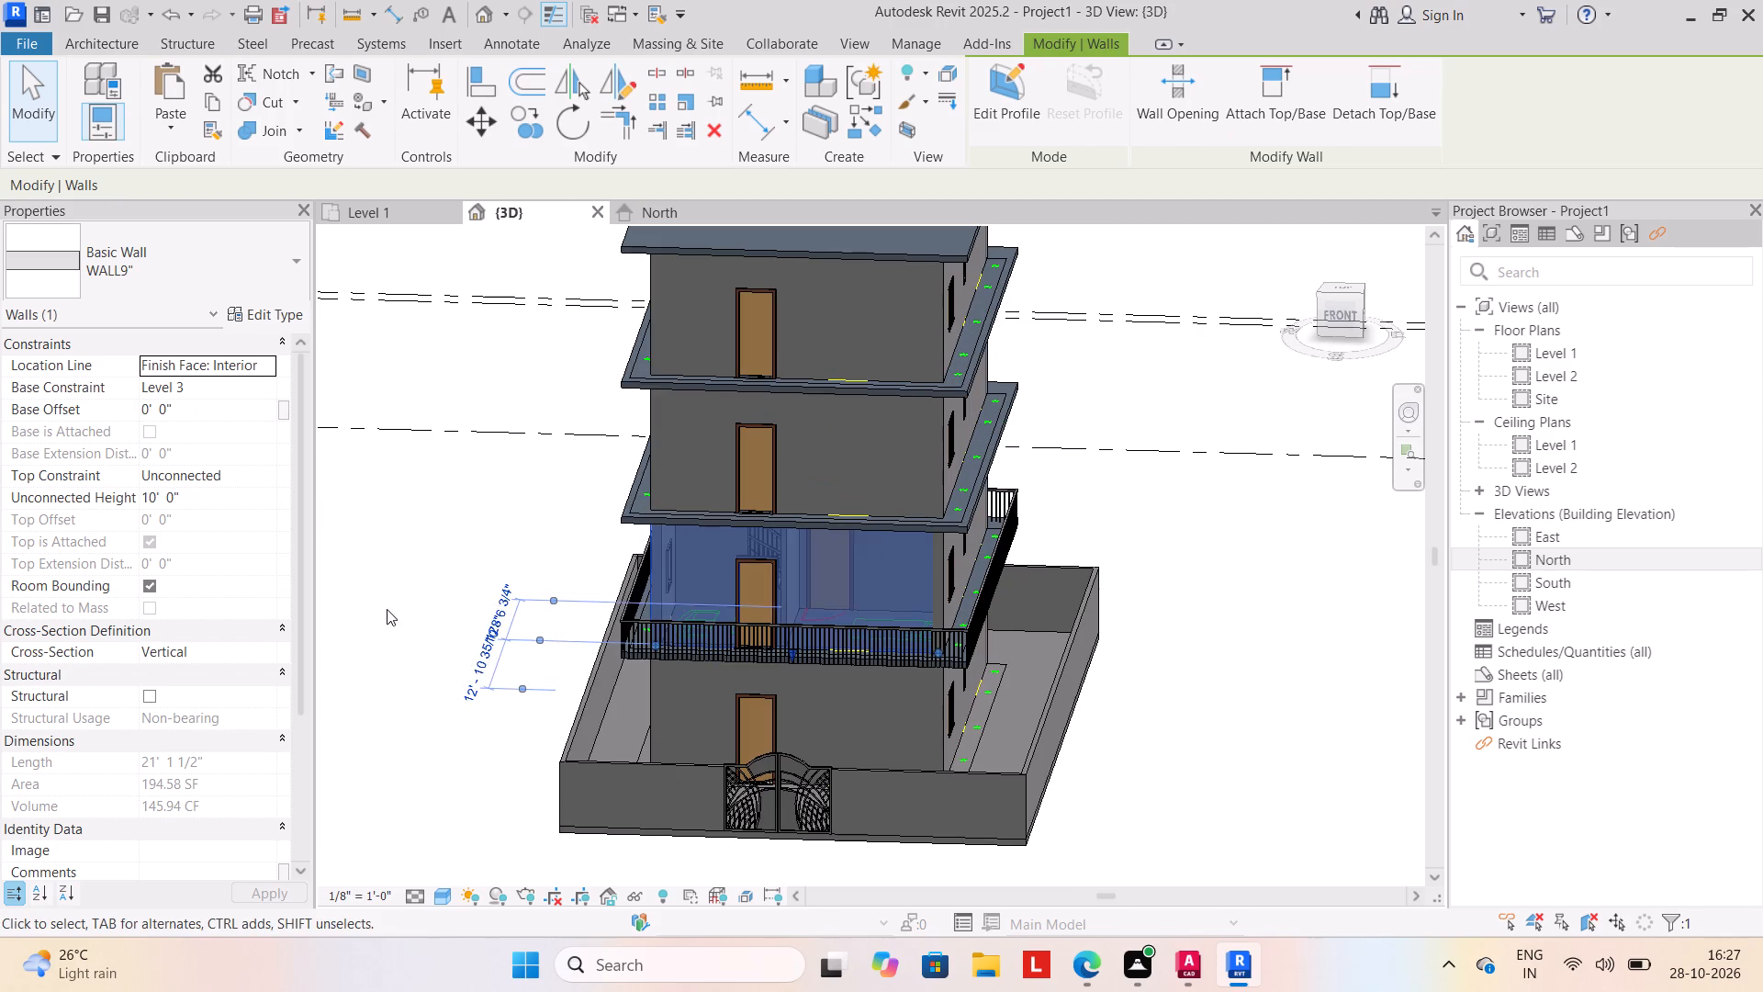
{"action": "left_click", "coordinate": [387, 609]}
{"action": "left_click", "coordinate": [631, 625]}
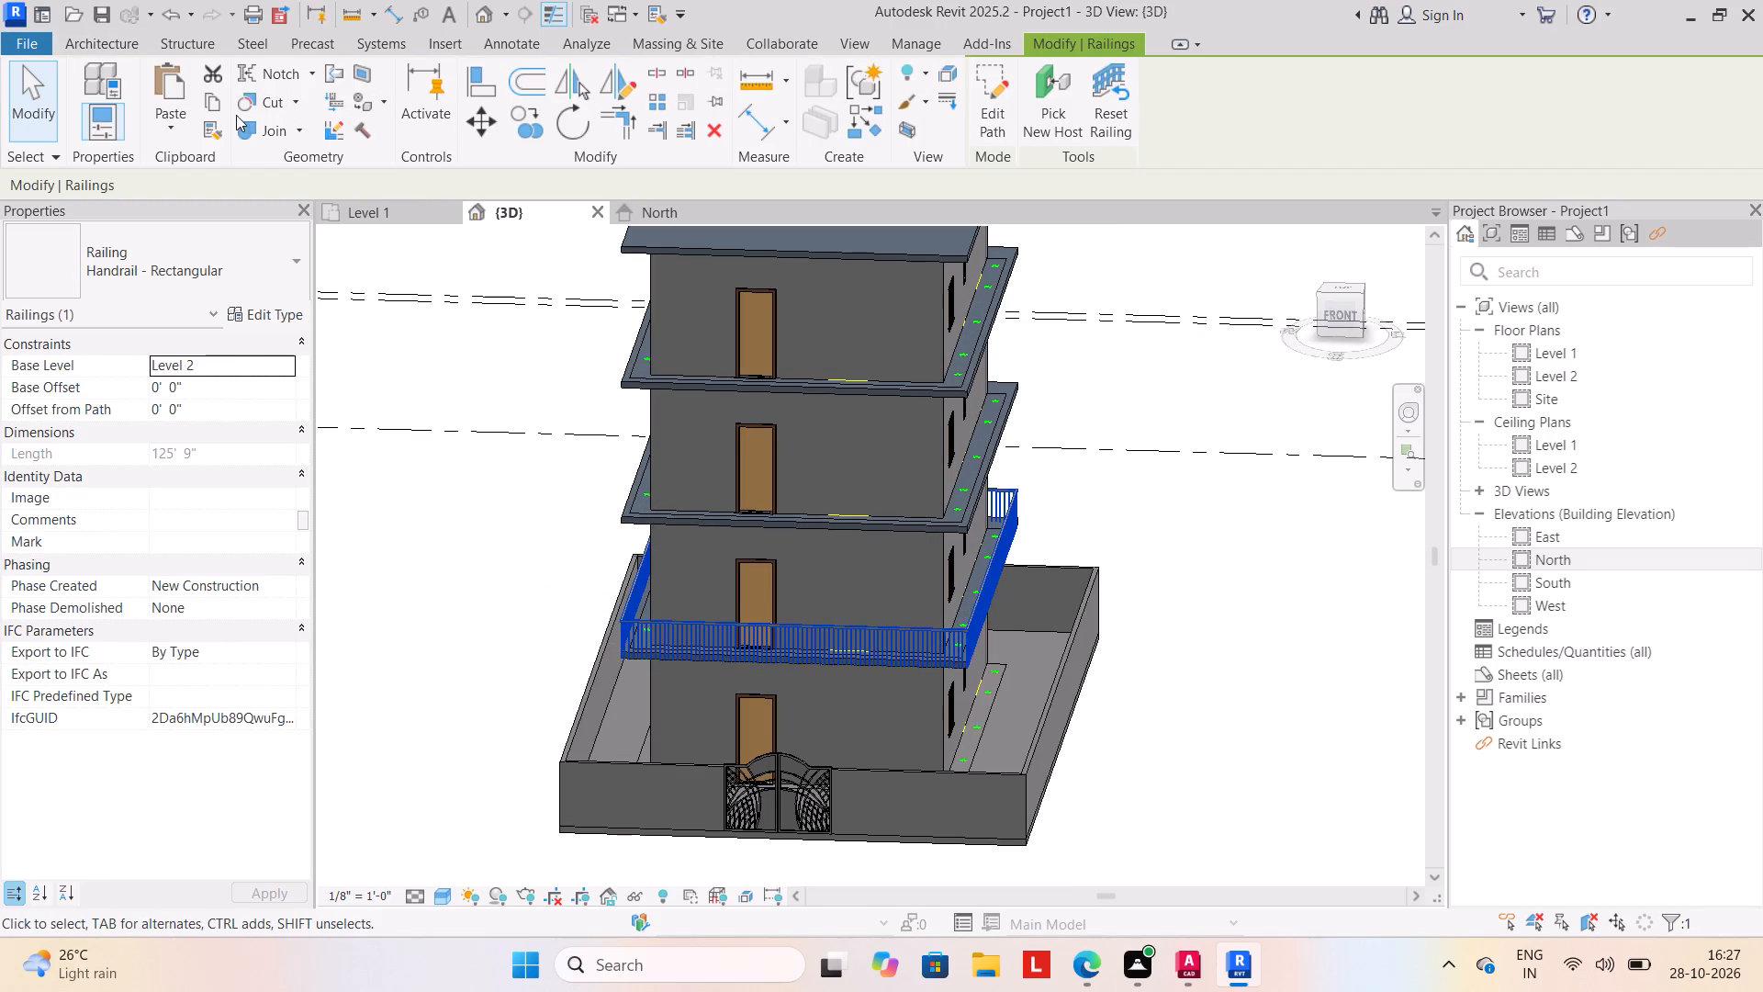
{"action": "left_click", "coordinate": [215, 100]}
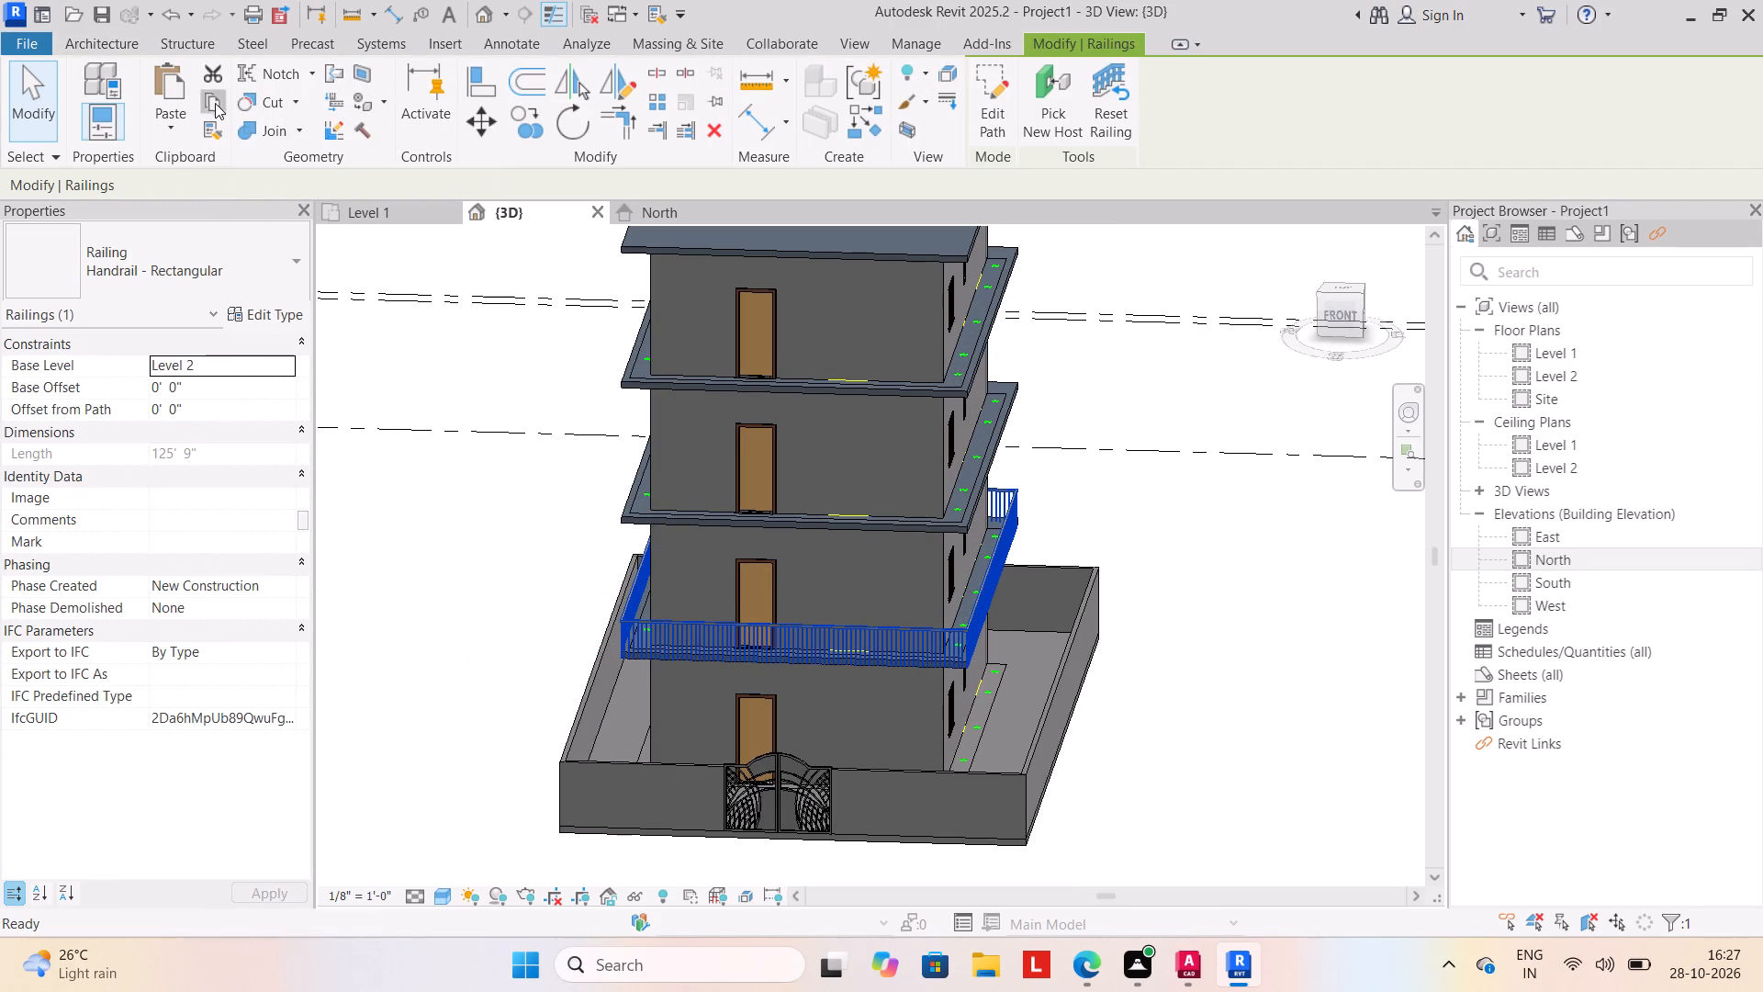
{"action": "left_click", "coordinate": [172, 127]}
{"action": "left_click", "coordinate": [200, 209]}
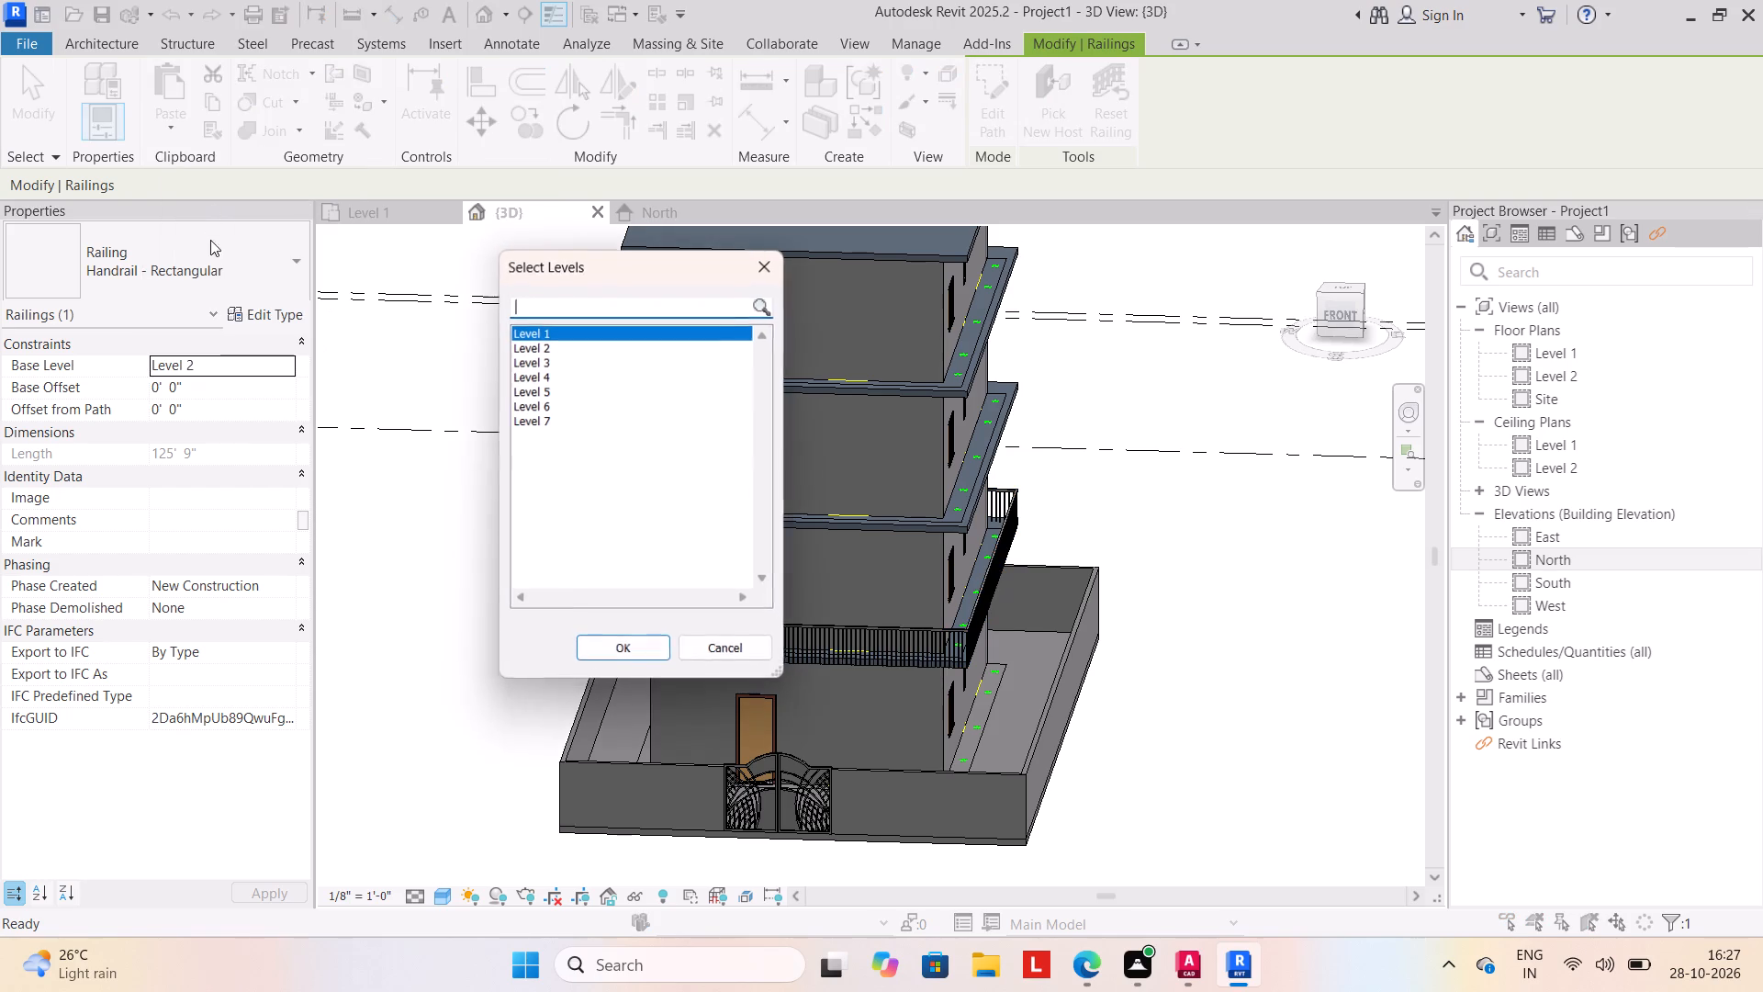
{"action": "left_click", "coordinate": [537, 378]}
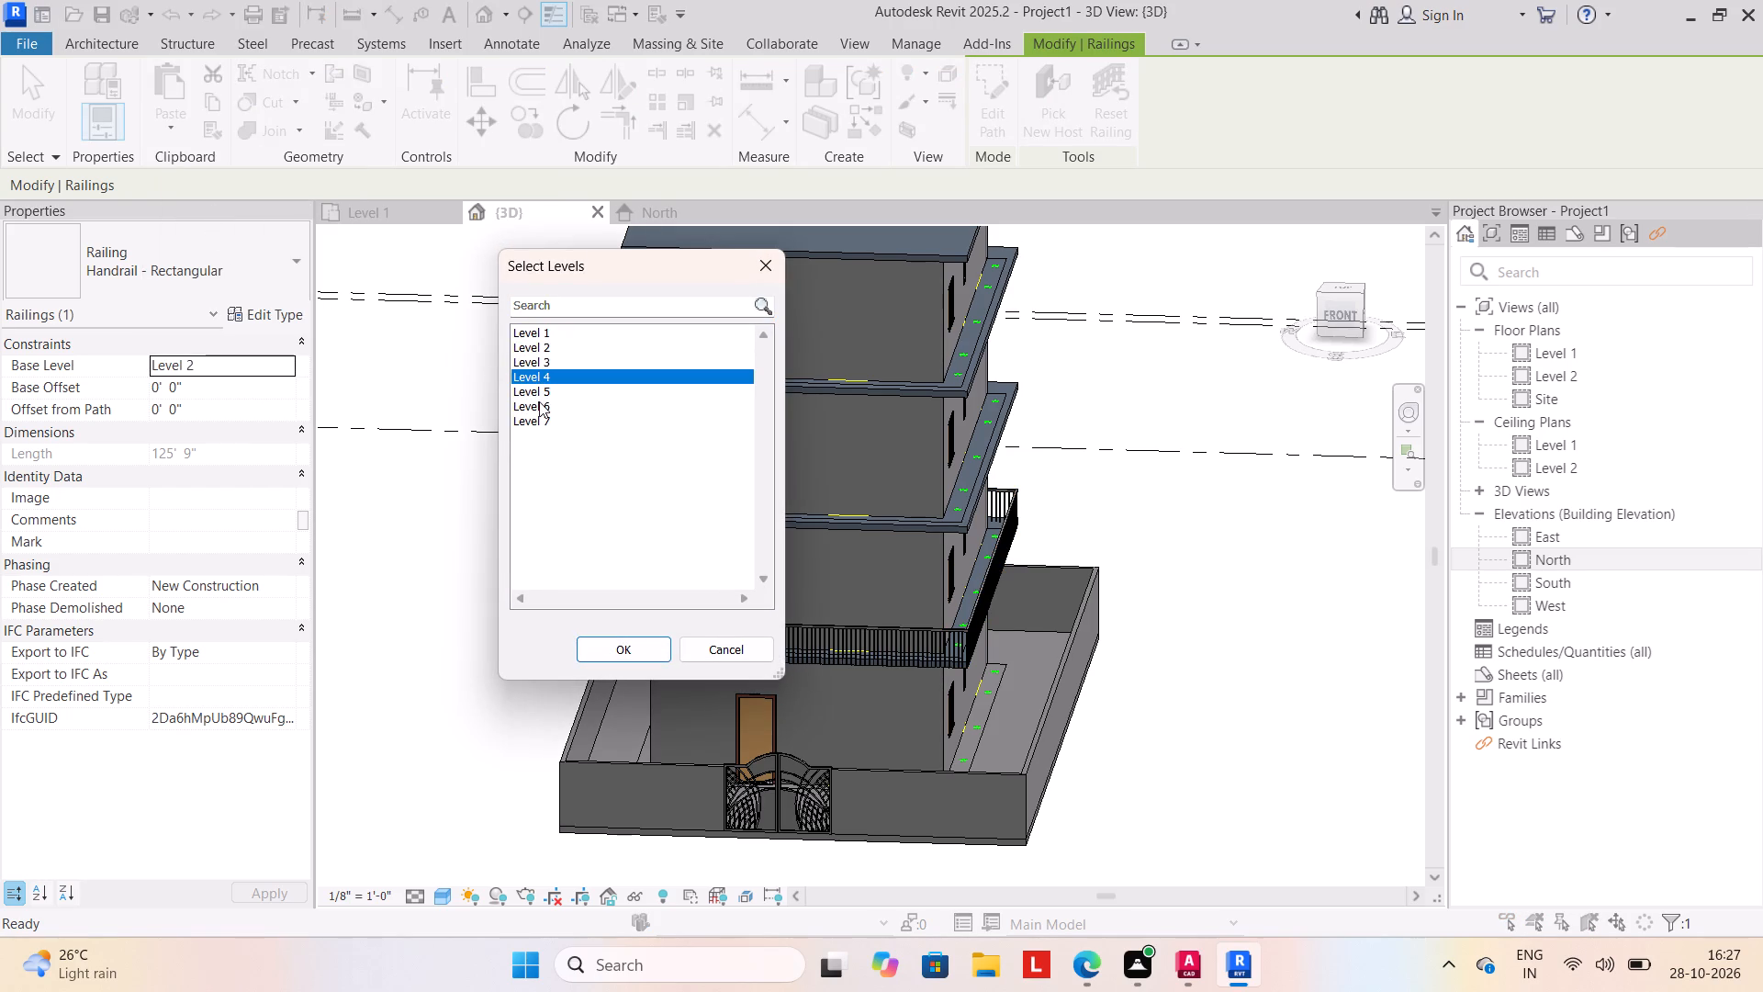
{"action": "left_click", "coordinate": [555, 388], "text": "shift"}
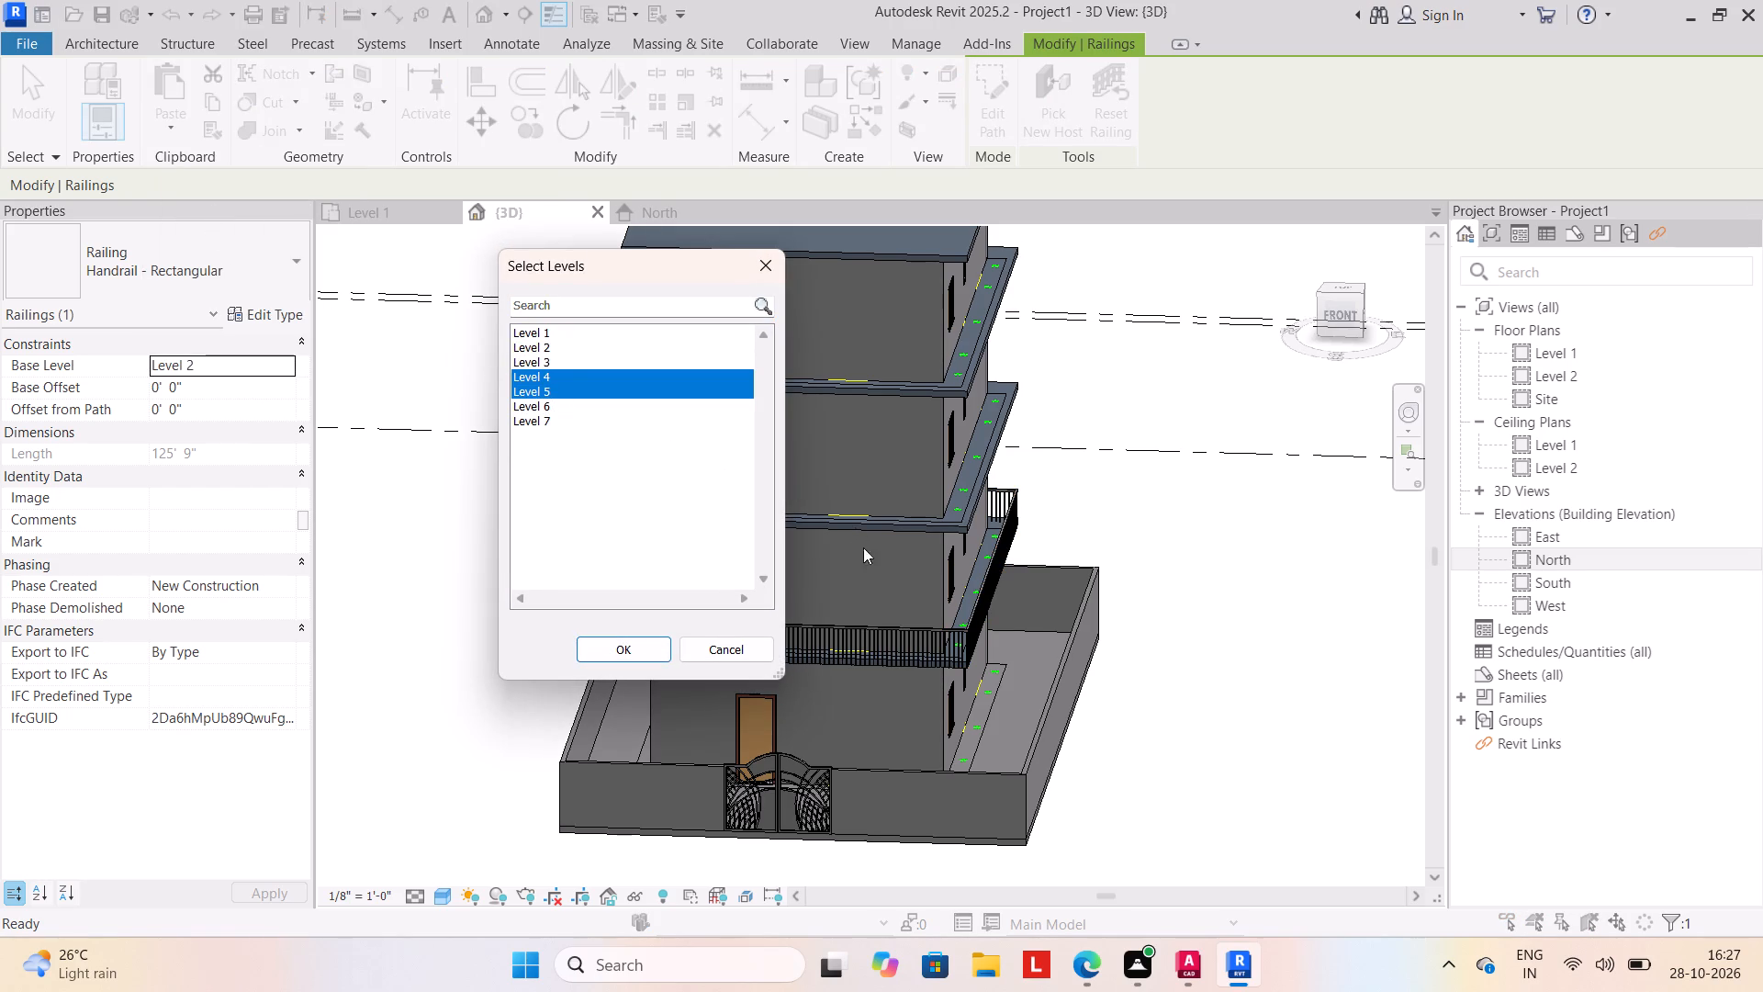
{"action": "left_click", "coordinate": [623, 404], "text": "shift"}
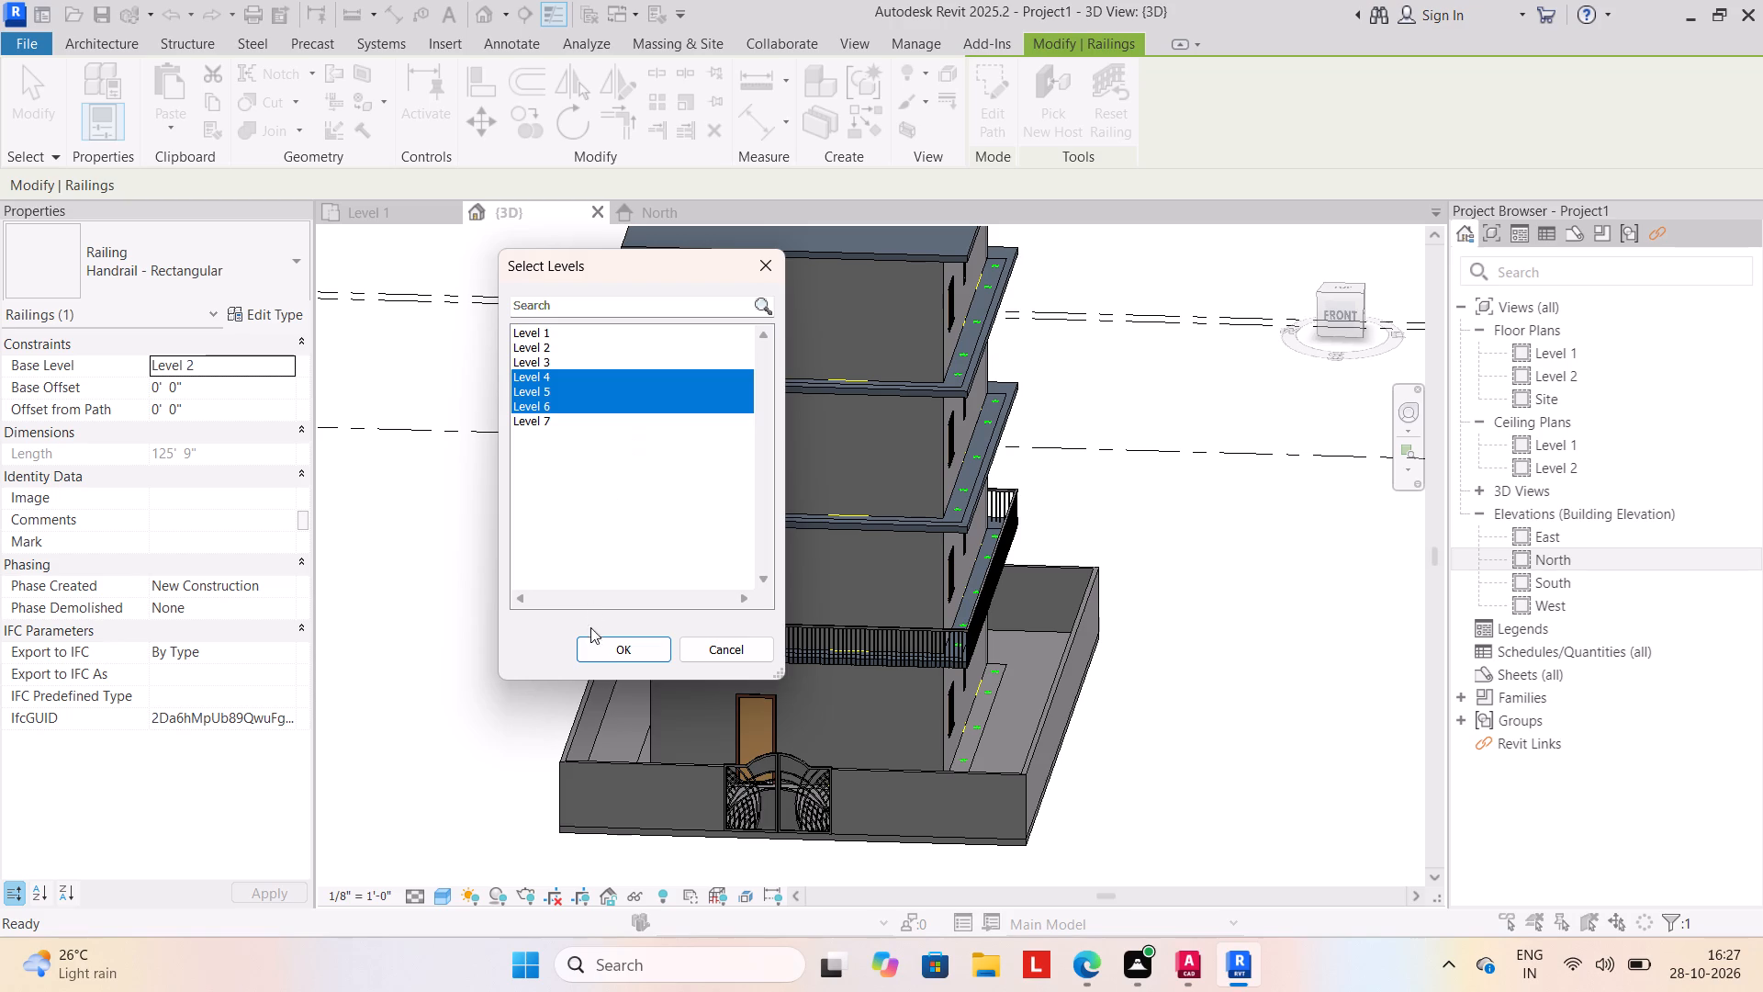
{"action": "left_click", "coordinate": [610, 649], "text": "shift"}
{"action": "scroll", "coordinate": [491, 458], "scroll_direction": "down", "scroll_amount": 2}
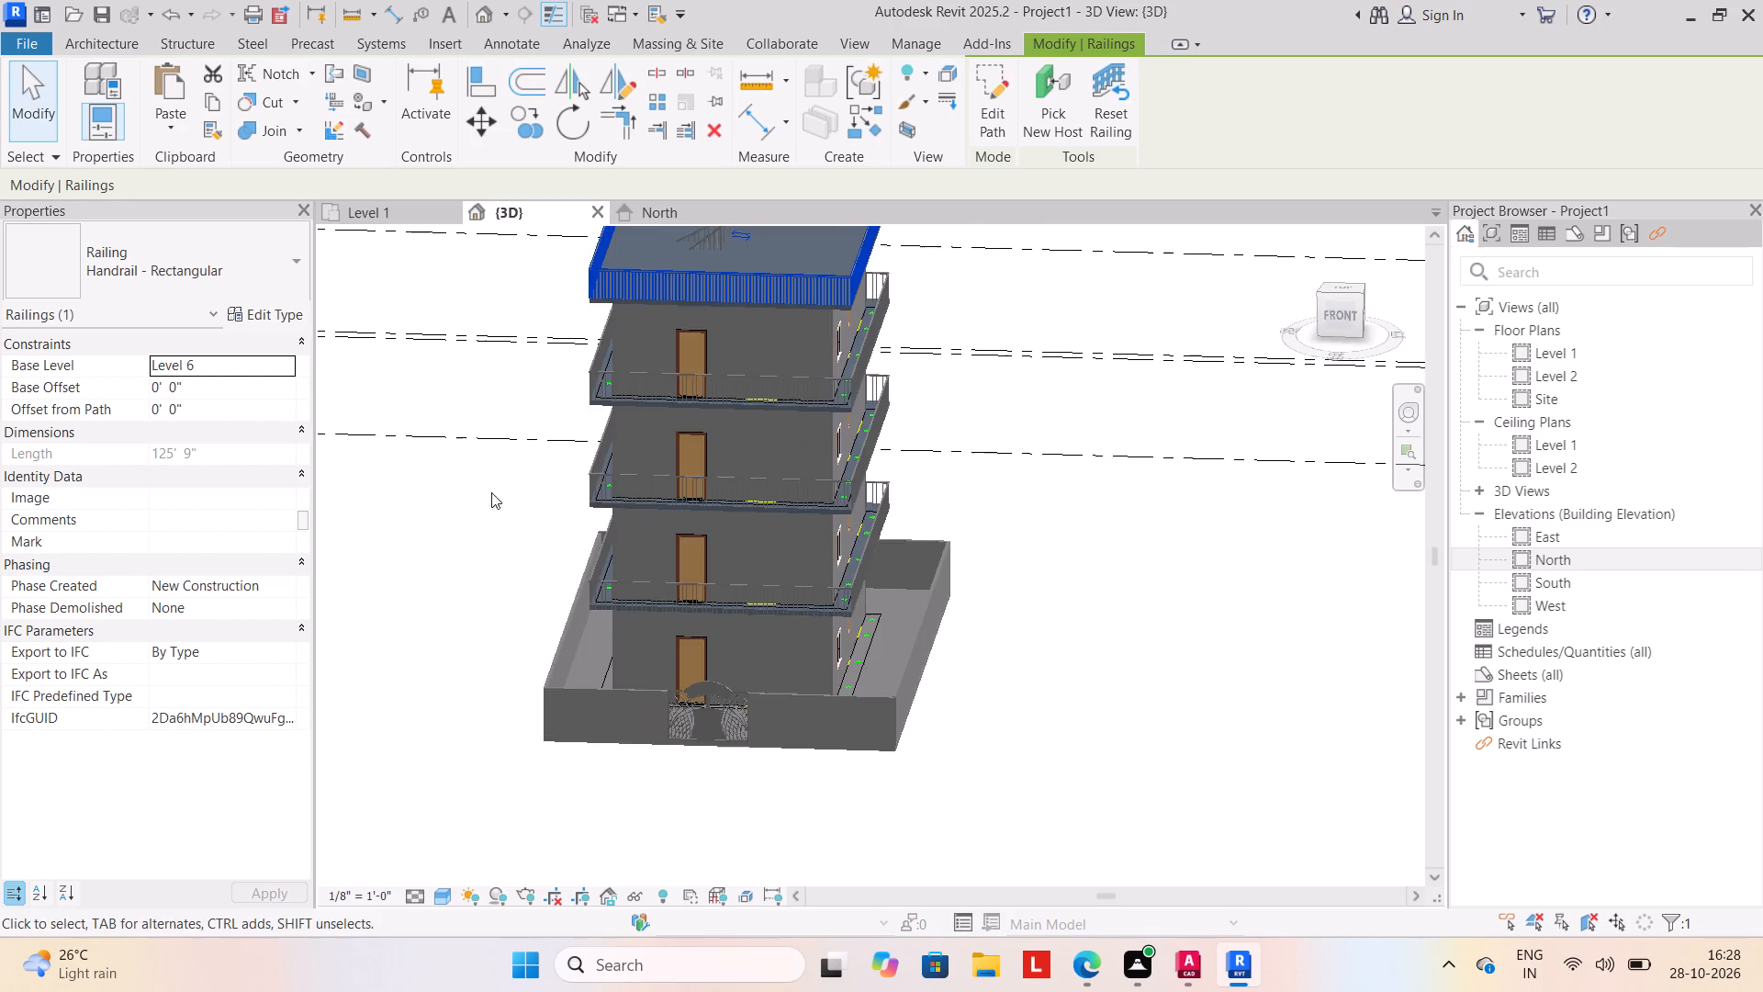
{"action": "middle_click_drag", "start_coordinate": [497, 537], "coordinate": [510, 583]}
{"action": "left_click", "coordinate": [496, 583]}
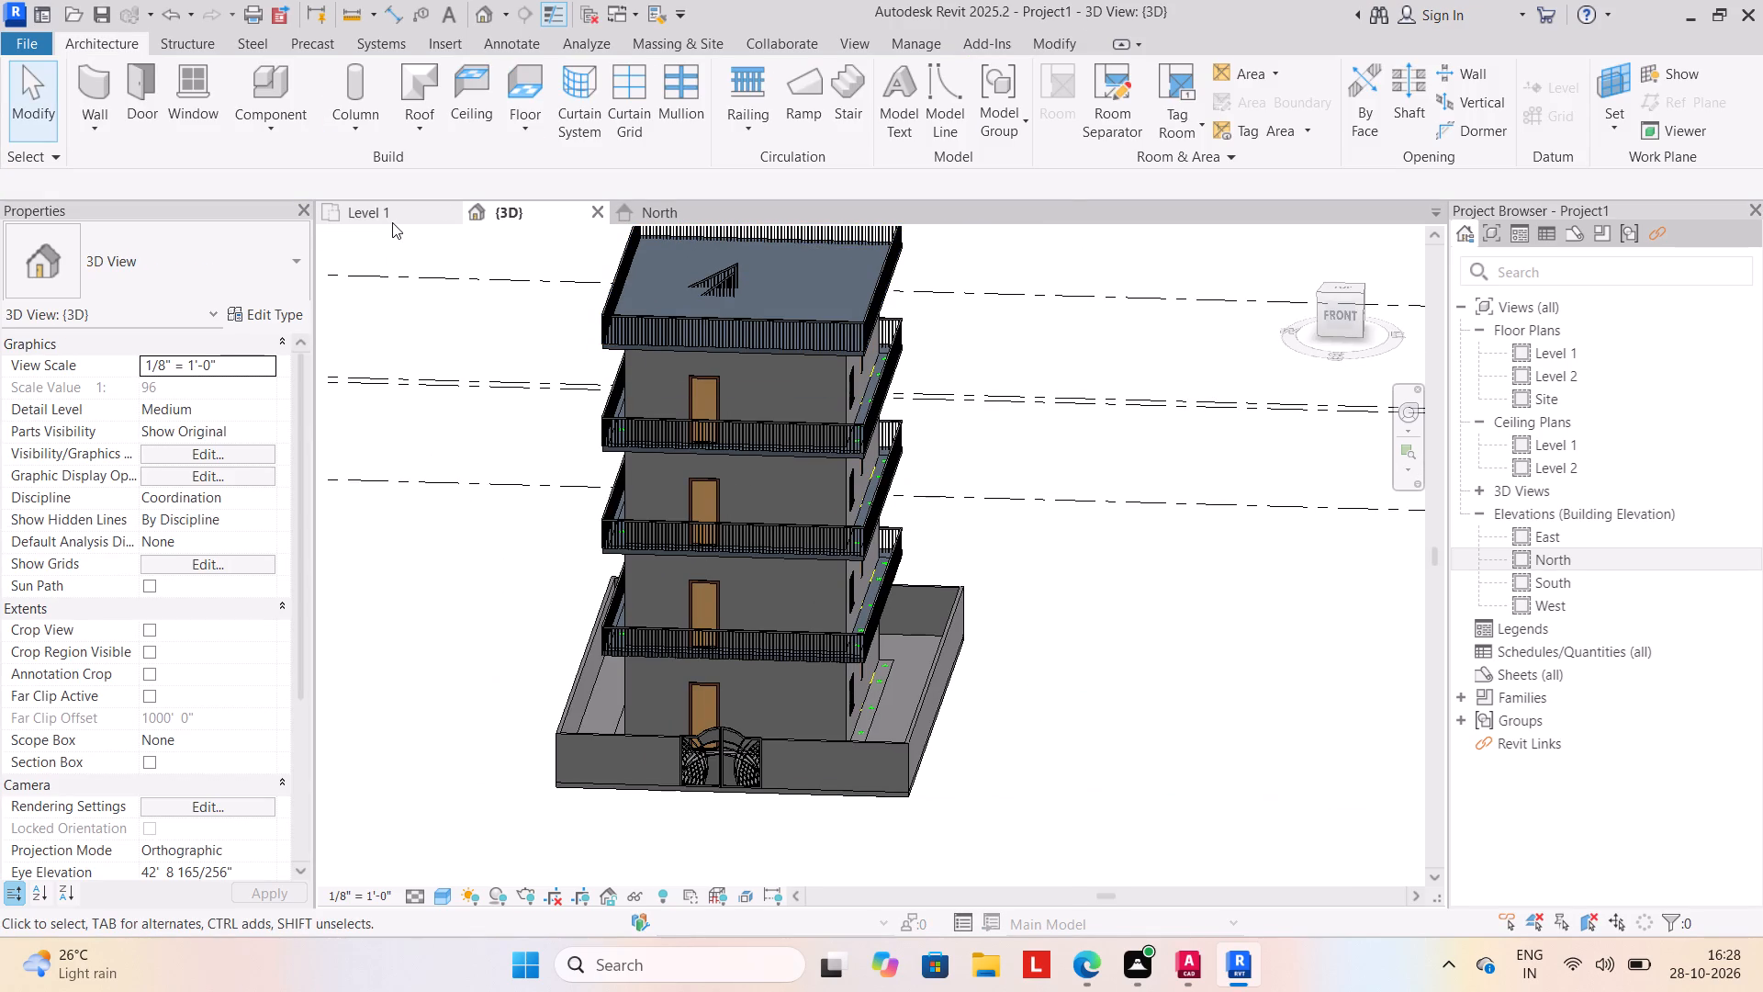
In the Level 1 plan, create a rectangular shaft opening about 8' by 7'-1" around the staircase, with base constraint Level 6.
{"action": "left_click", "coordinate": [392, 222]}
{"action": "scroll", "coordinate": [449, 478], "scroll_direction": "down", "scroll_amount": 1}
{"action": "middle_click", "coordinate": [449, 478]}
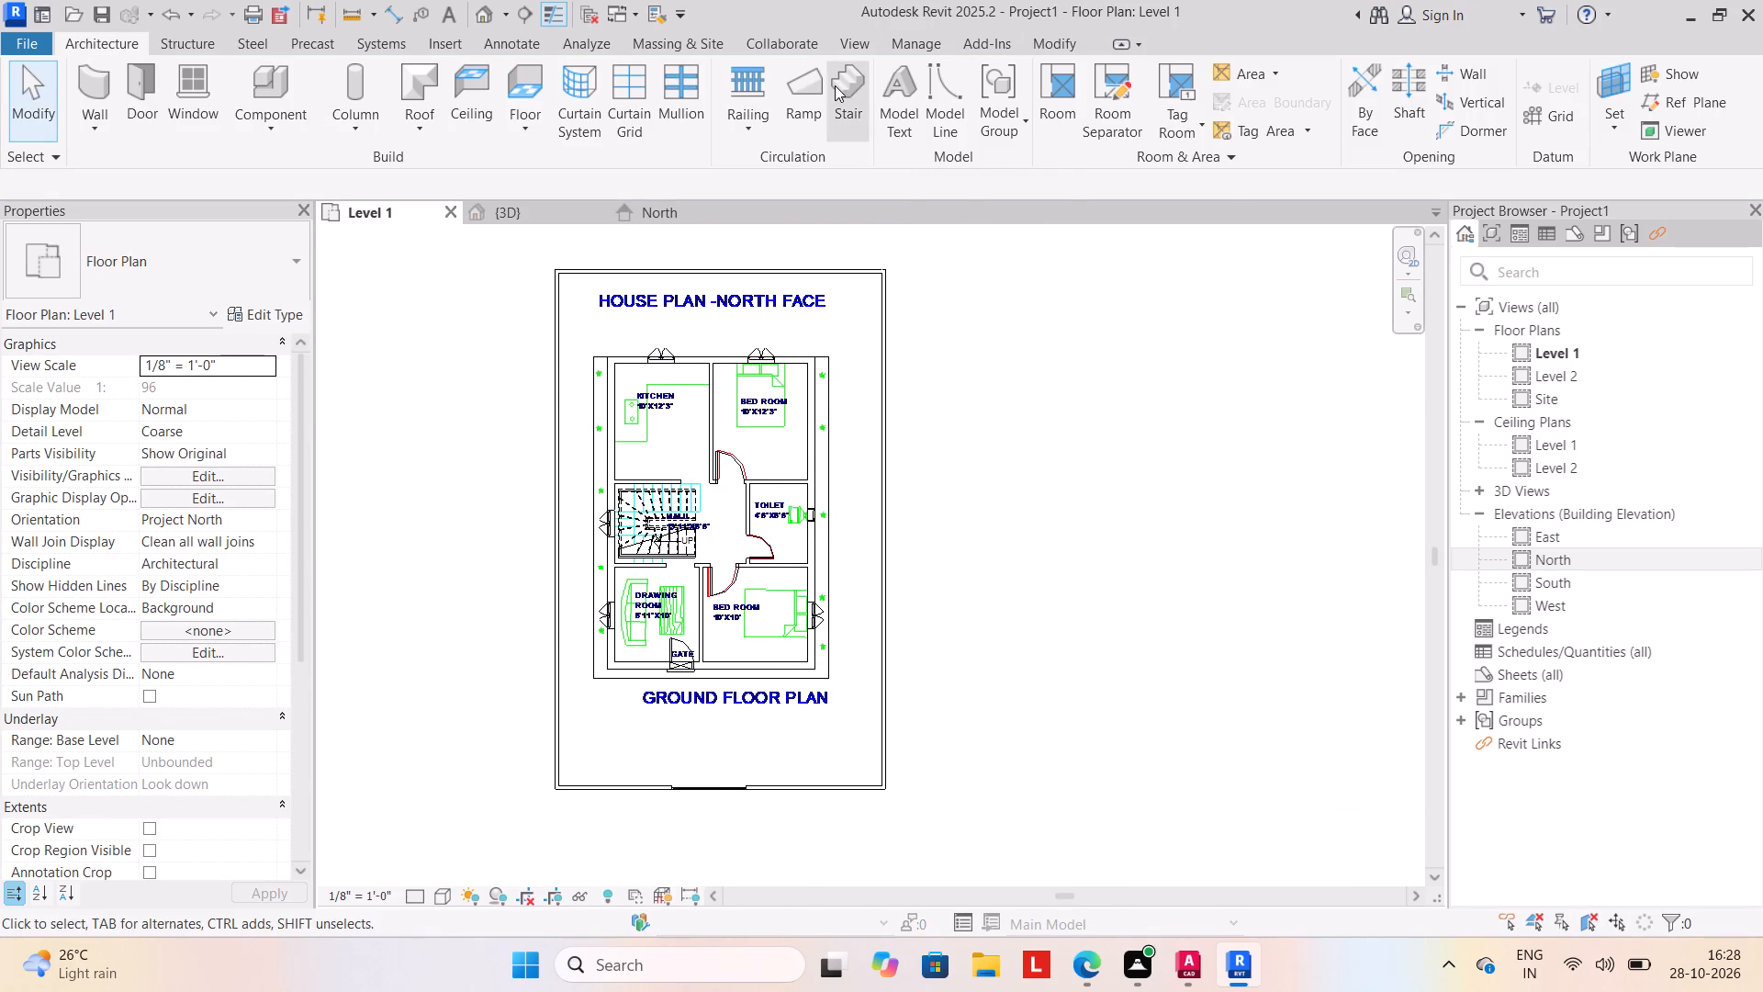
{"action": "left_click", "coordinate": [1402, 78]}
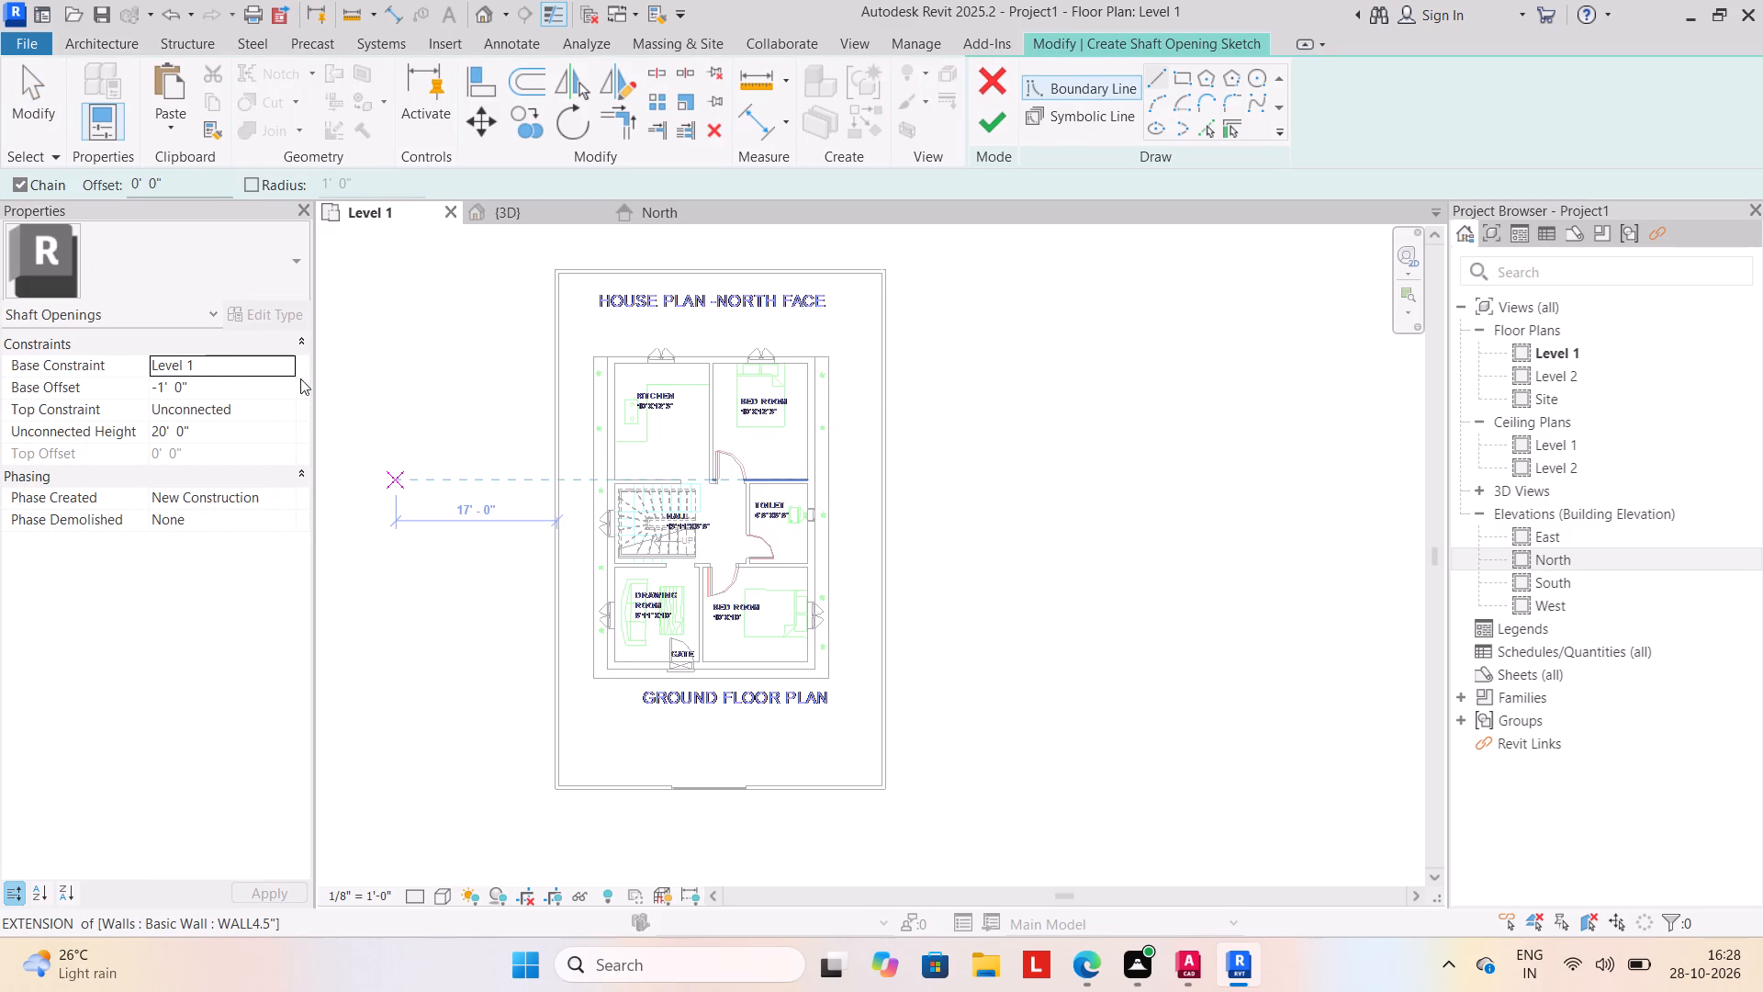
{"action": "left_click", "coordinate": [292, 369]}
{"action": "left_click", "coordinate": [194, 482]}
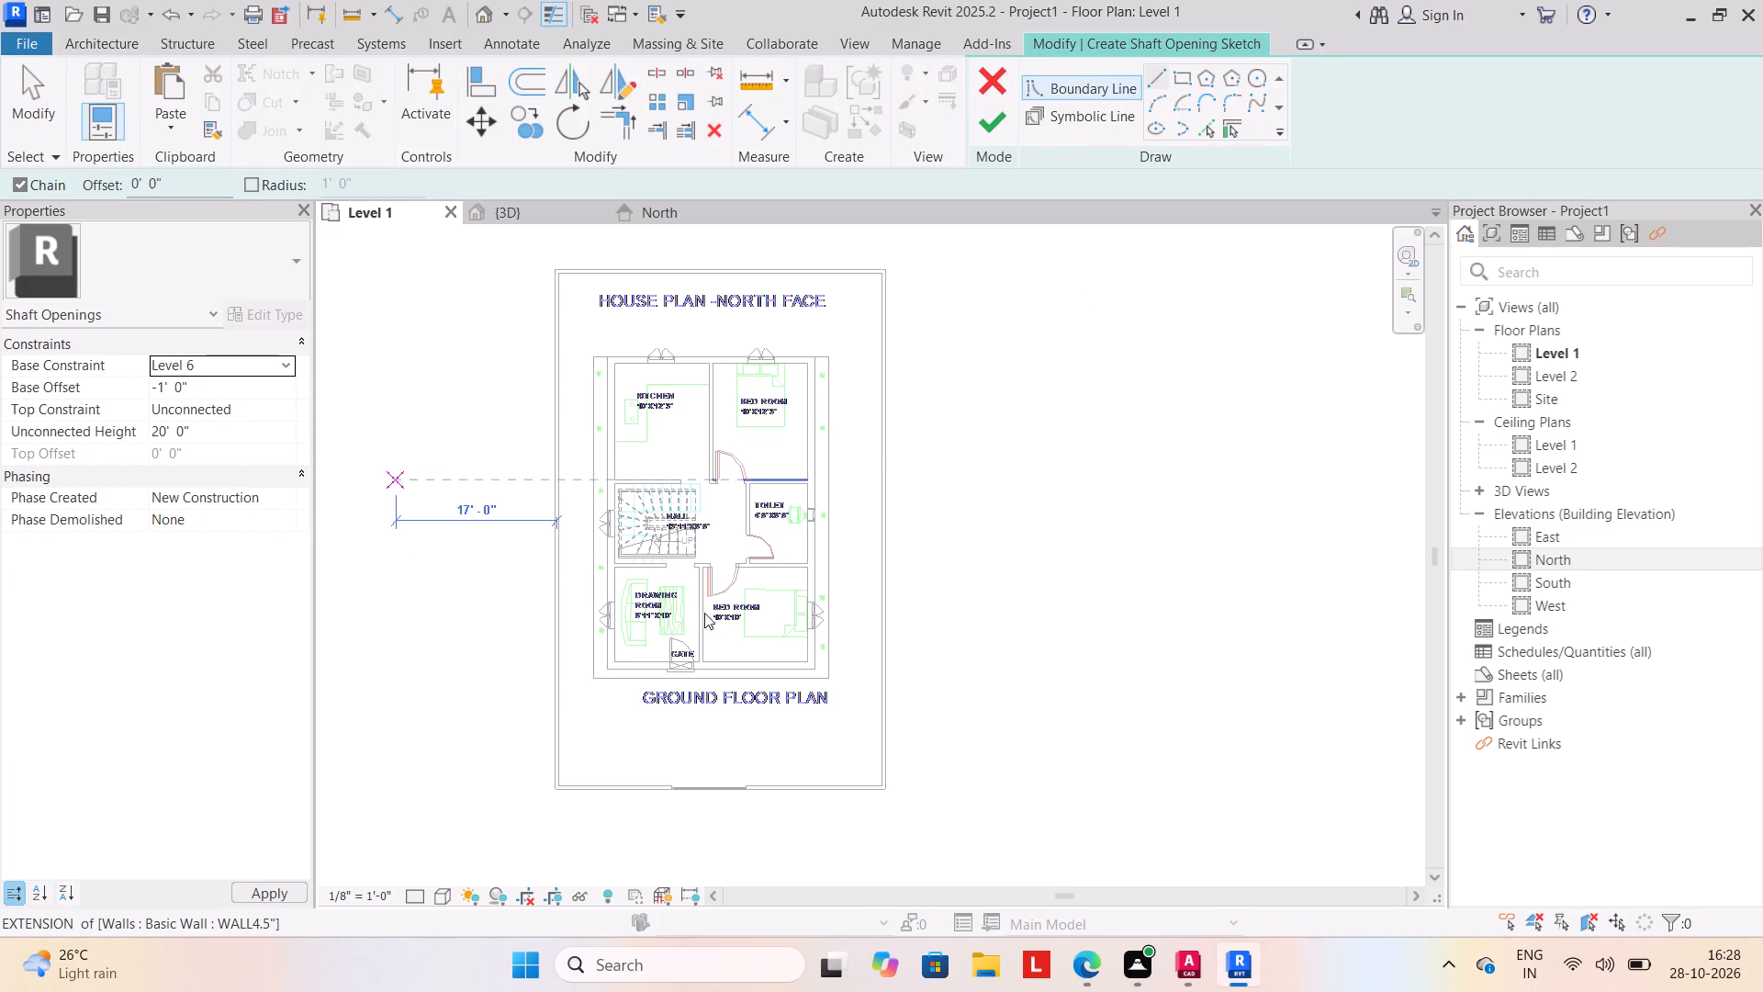
{"action": "scroll", "coordinate": [712, 610], "scroll_direction": "up", "scroll_amount": 4}
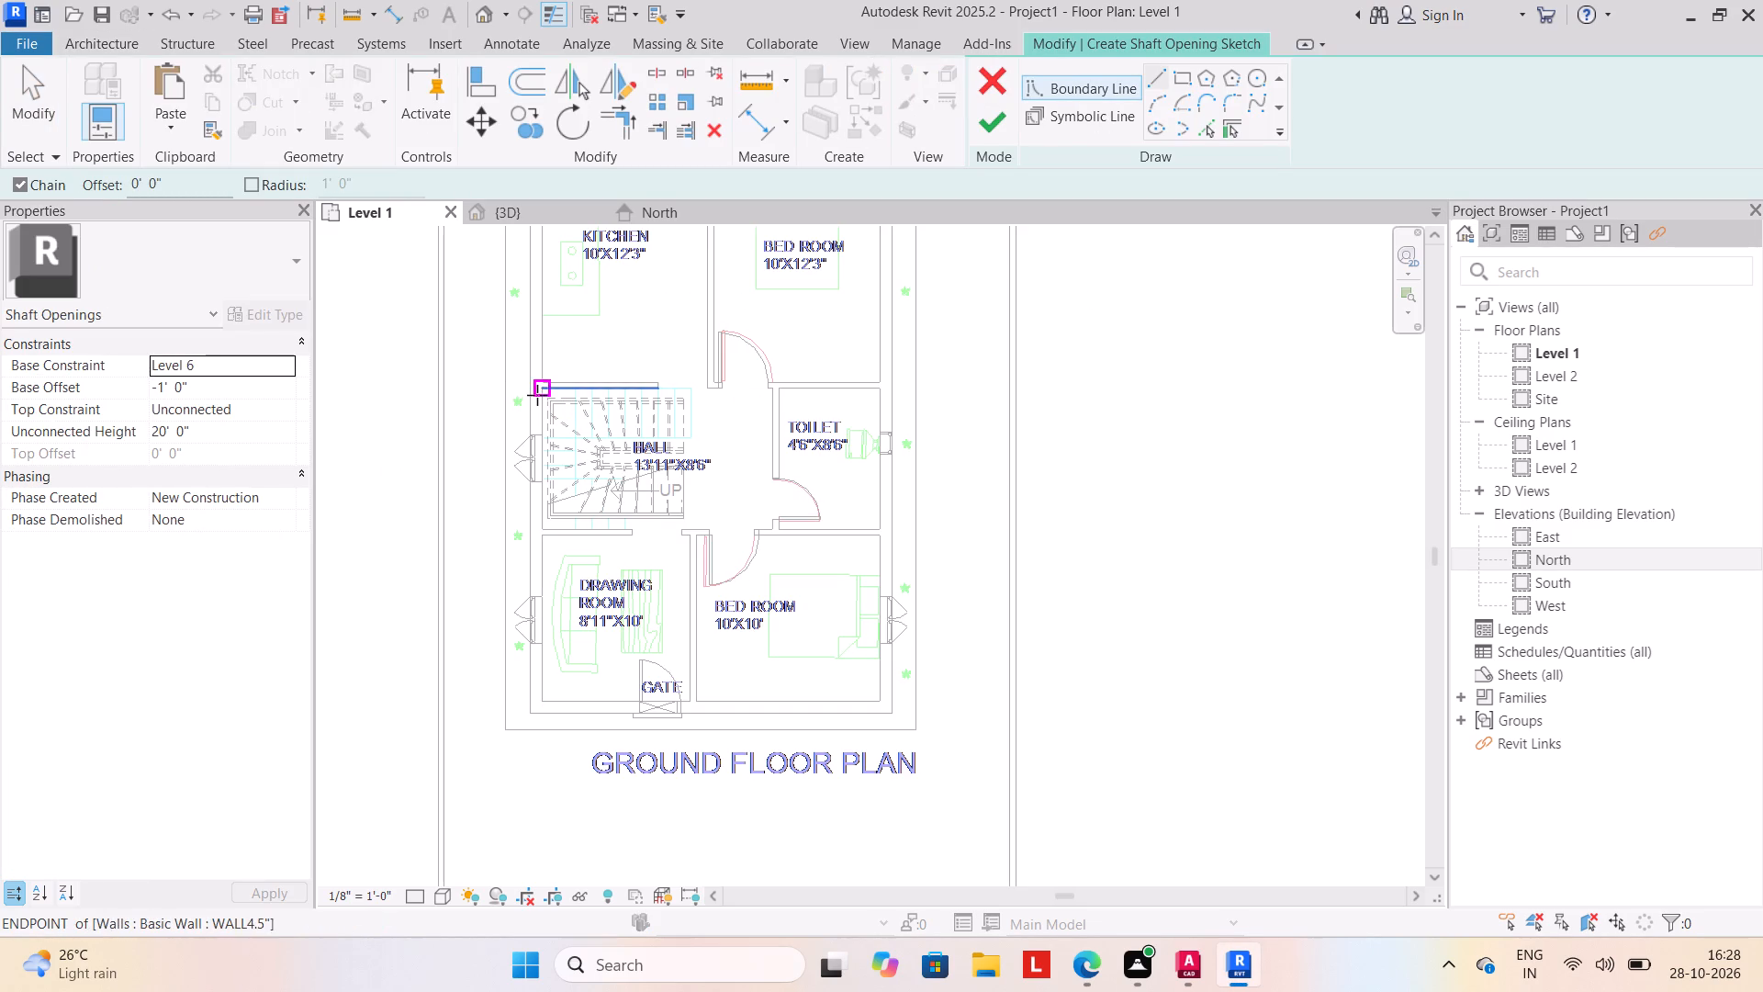
{"action": "left_click", "coordinate": [542, 403]}
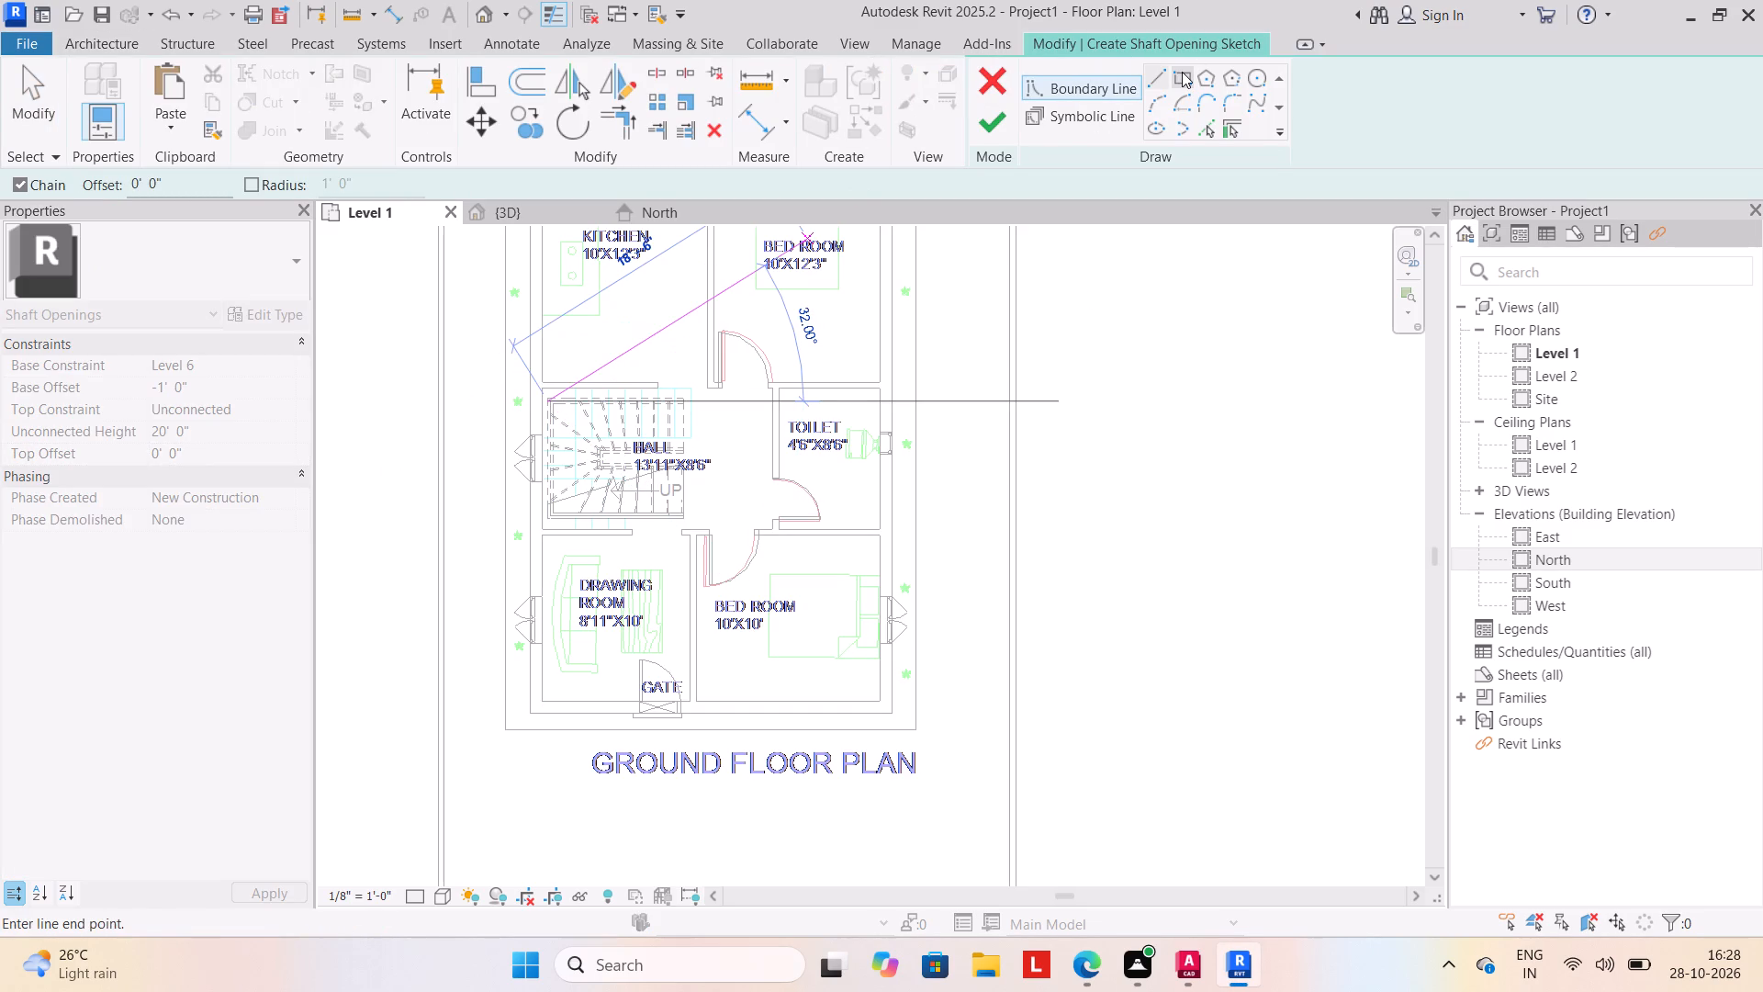
{"action": "left_click", "coordinate": [1182, 72]}
{"action": "left_click", "coordinate": [552, 400]}
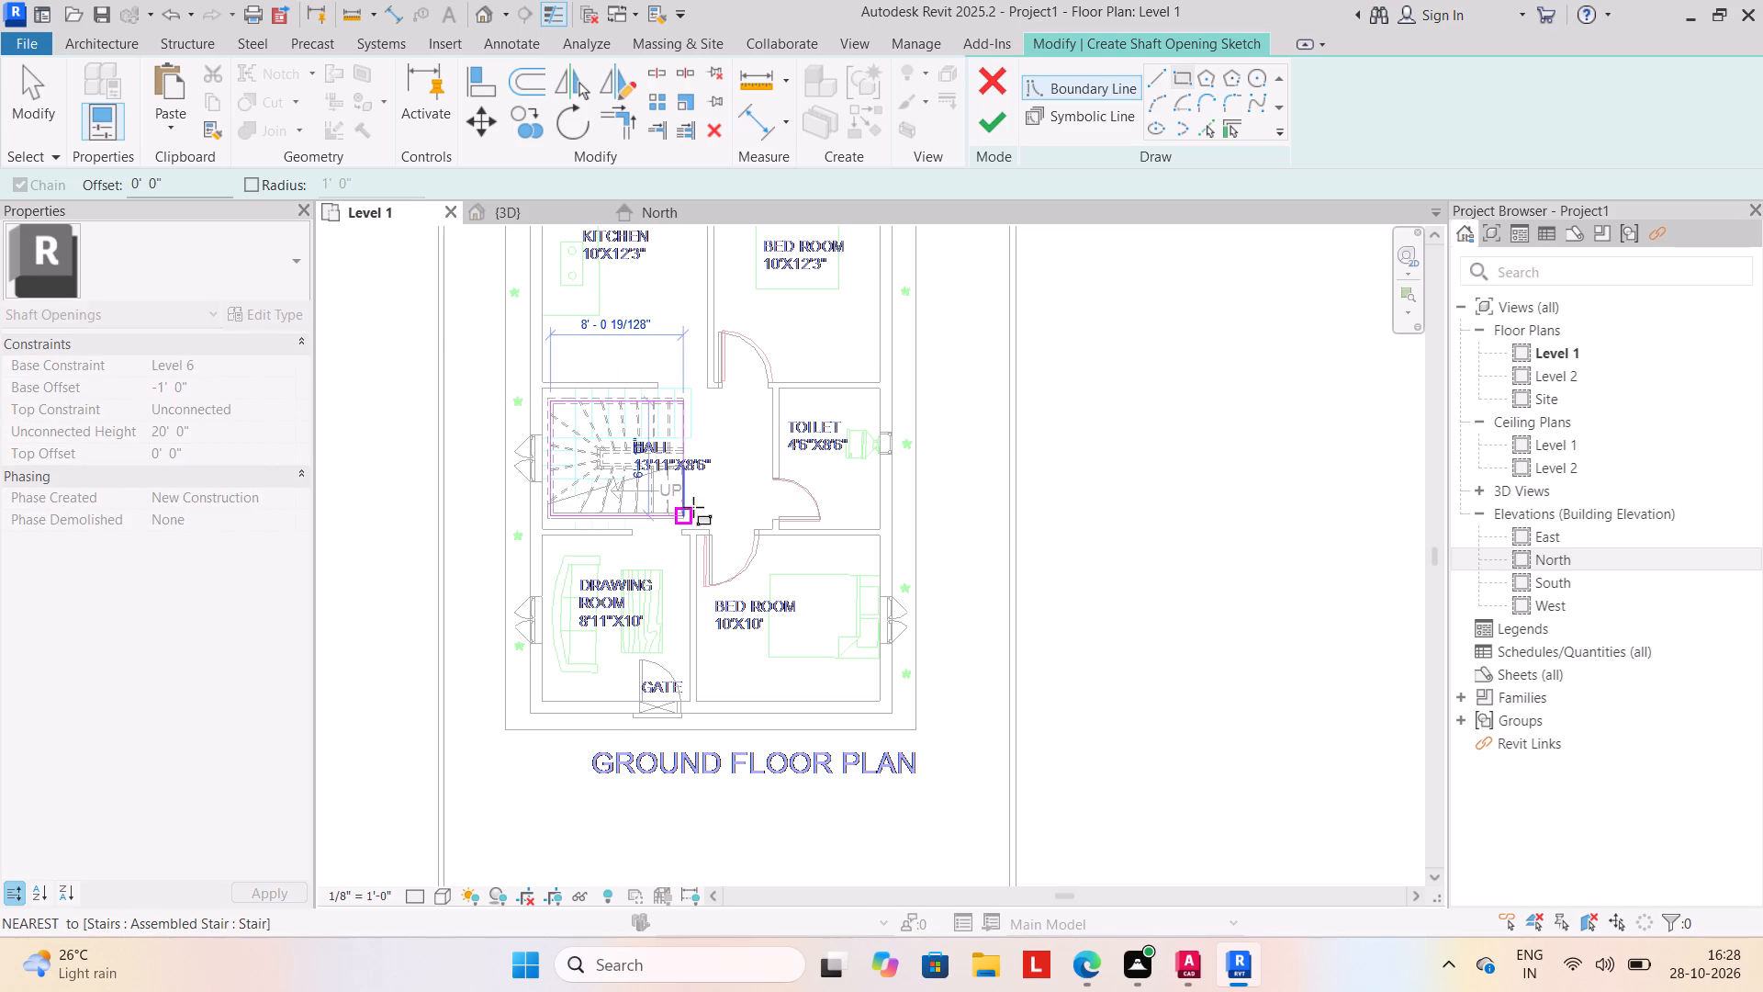
{"action": "left_click", "coordinate": [684, 517]}
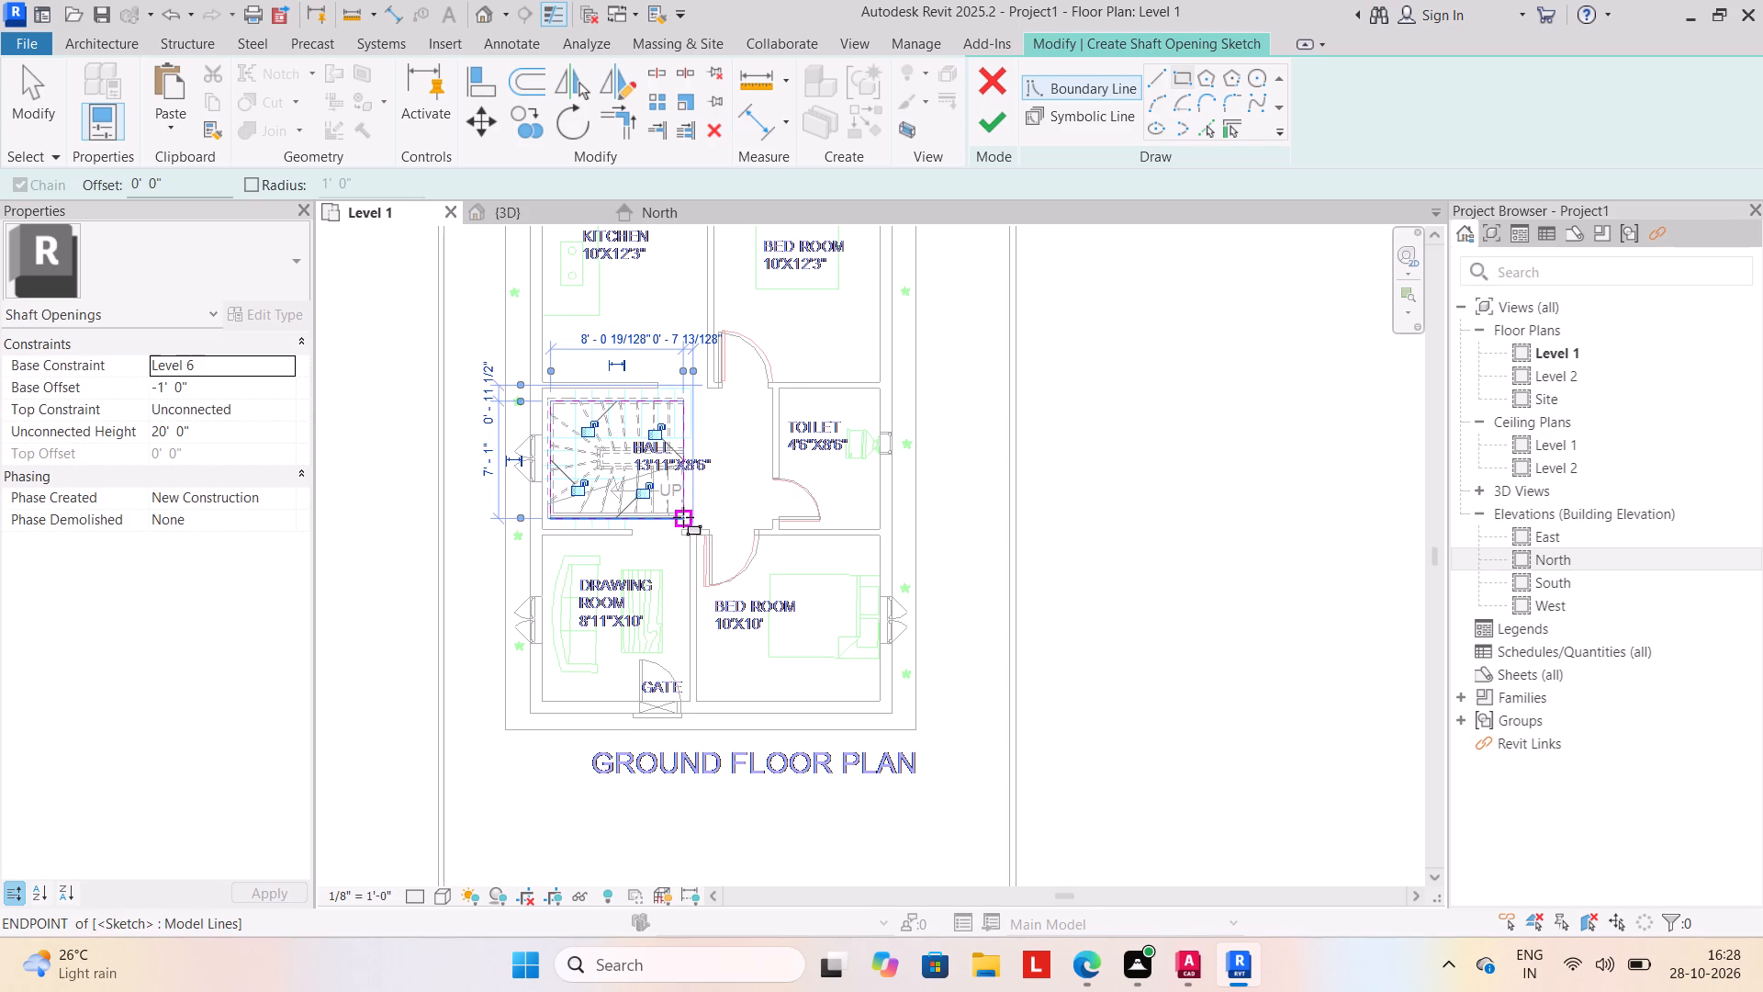
{"action": "left_click", "coordinate": [995, 117]}
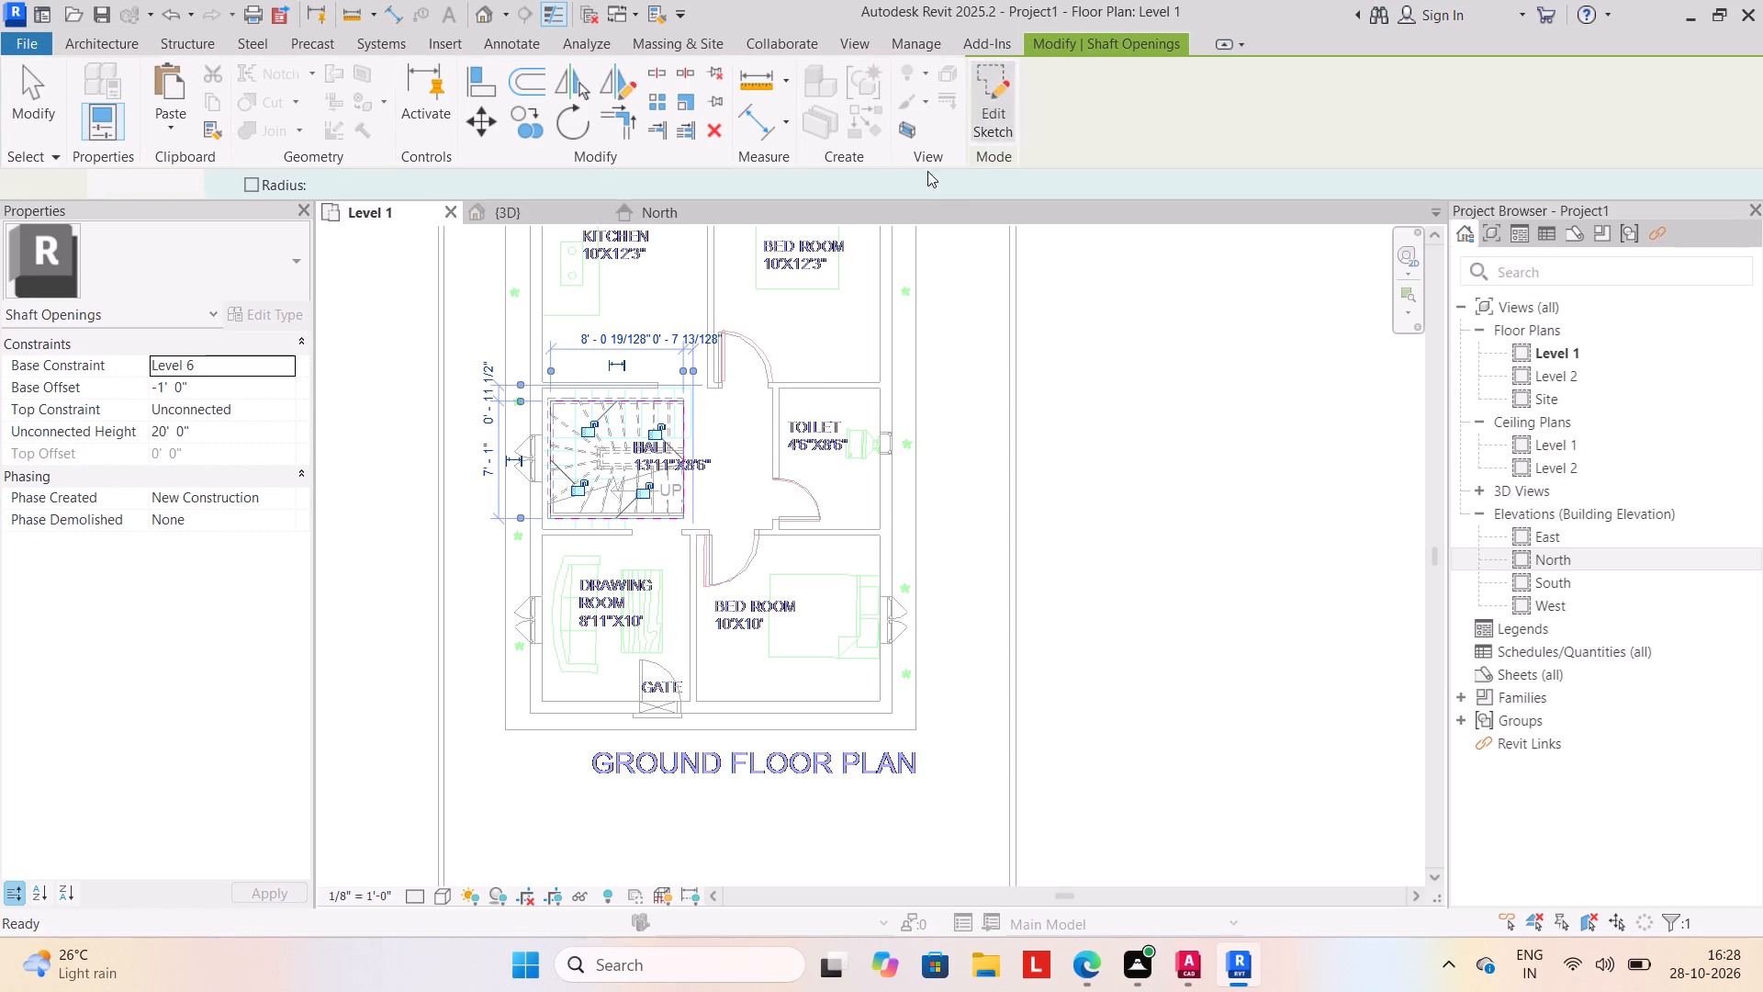
{"action": "left_click", "coordinate": [518, 211]}
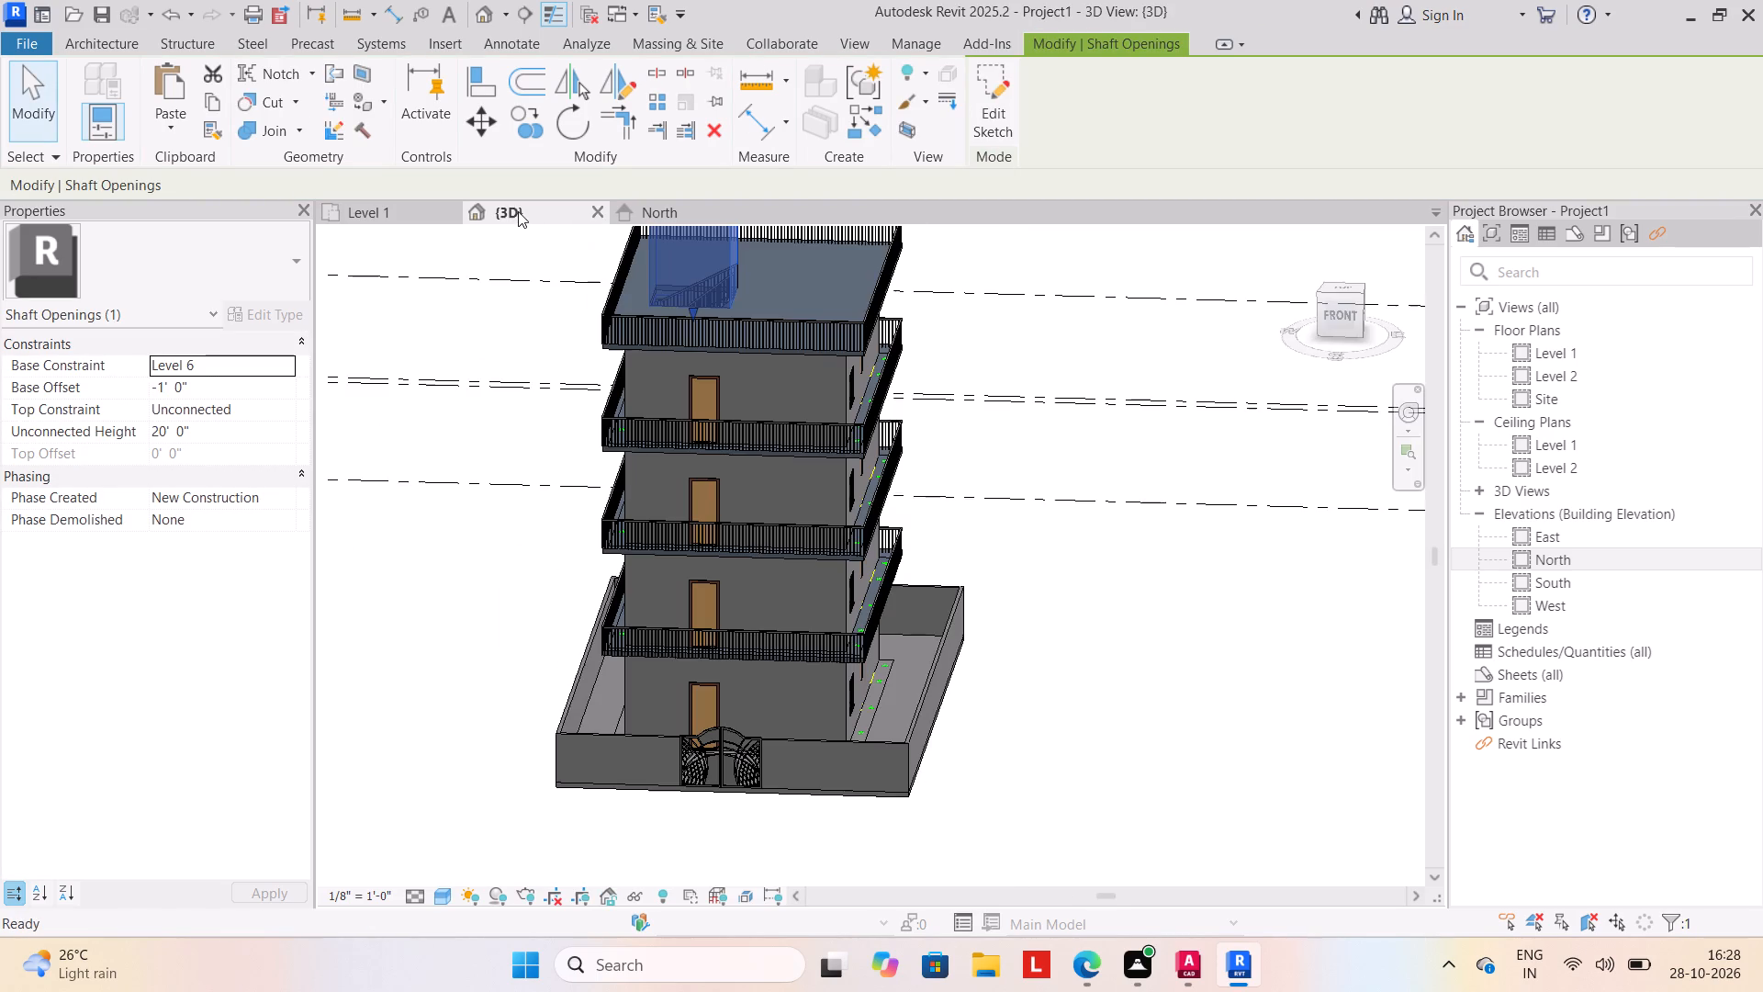
{"action": "left_click", "coordinate": [397, 647]}
{"action": "scroll", "coordinate": [425, 651], "scroll_direction": "down", "scroll_amount": 3}
{"action": "middle_click_drag", "start_coordinate": [444, 682], "coordinate": [457, 700]}
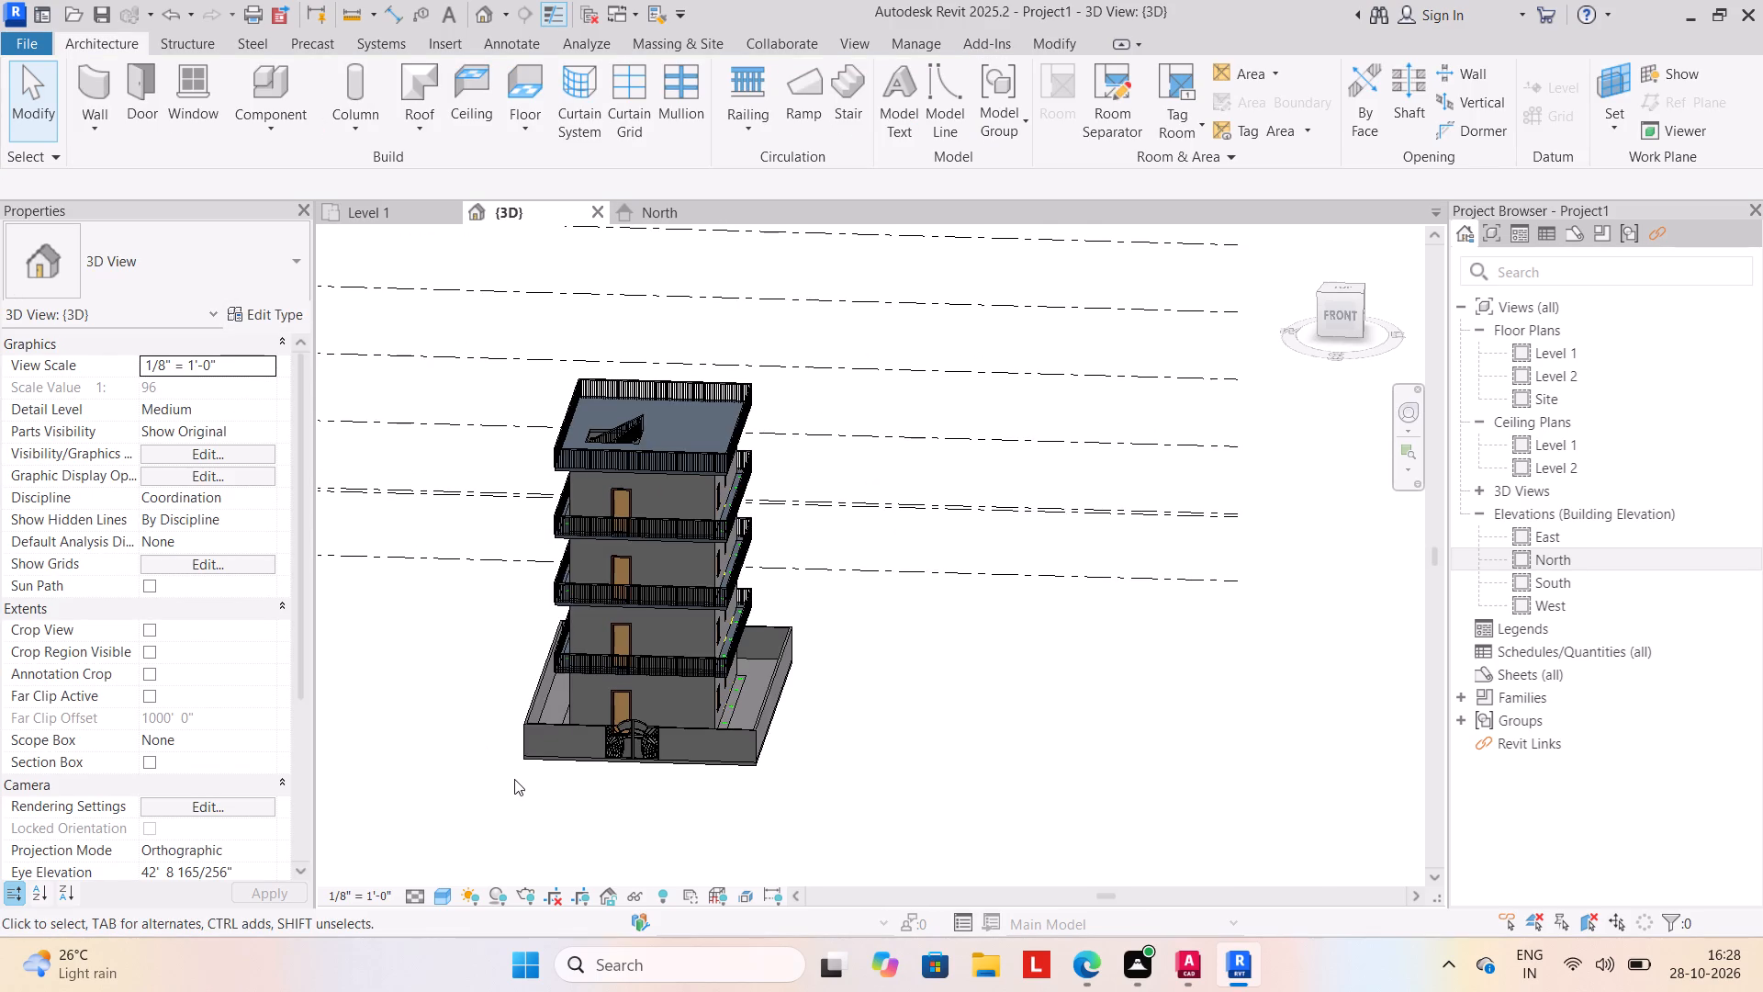
Paint the front exterior wall faces of all four storeys in the 3D view with the Door - Frame material.
{"action": "scroll", "coordinate": [514, 779], "scroll_direction": "up", "scroll_amount": 2}
{"action": "middle_click_drag", "start_coordinate": [522, 788], "coordinate": [553, 793]}
{"action": "scroll", "coordinate": [555, 793], "scroll_direction": "up", "scroll_amount": 1}
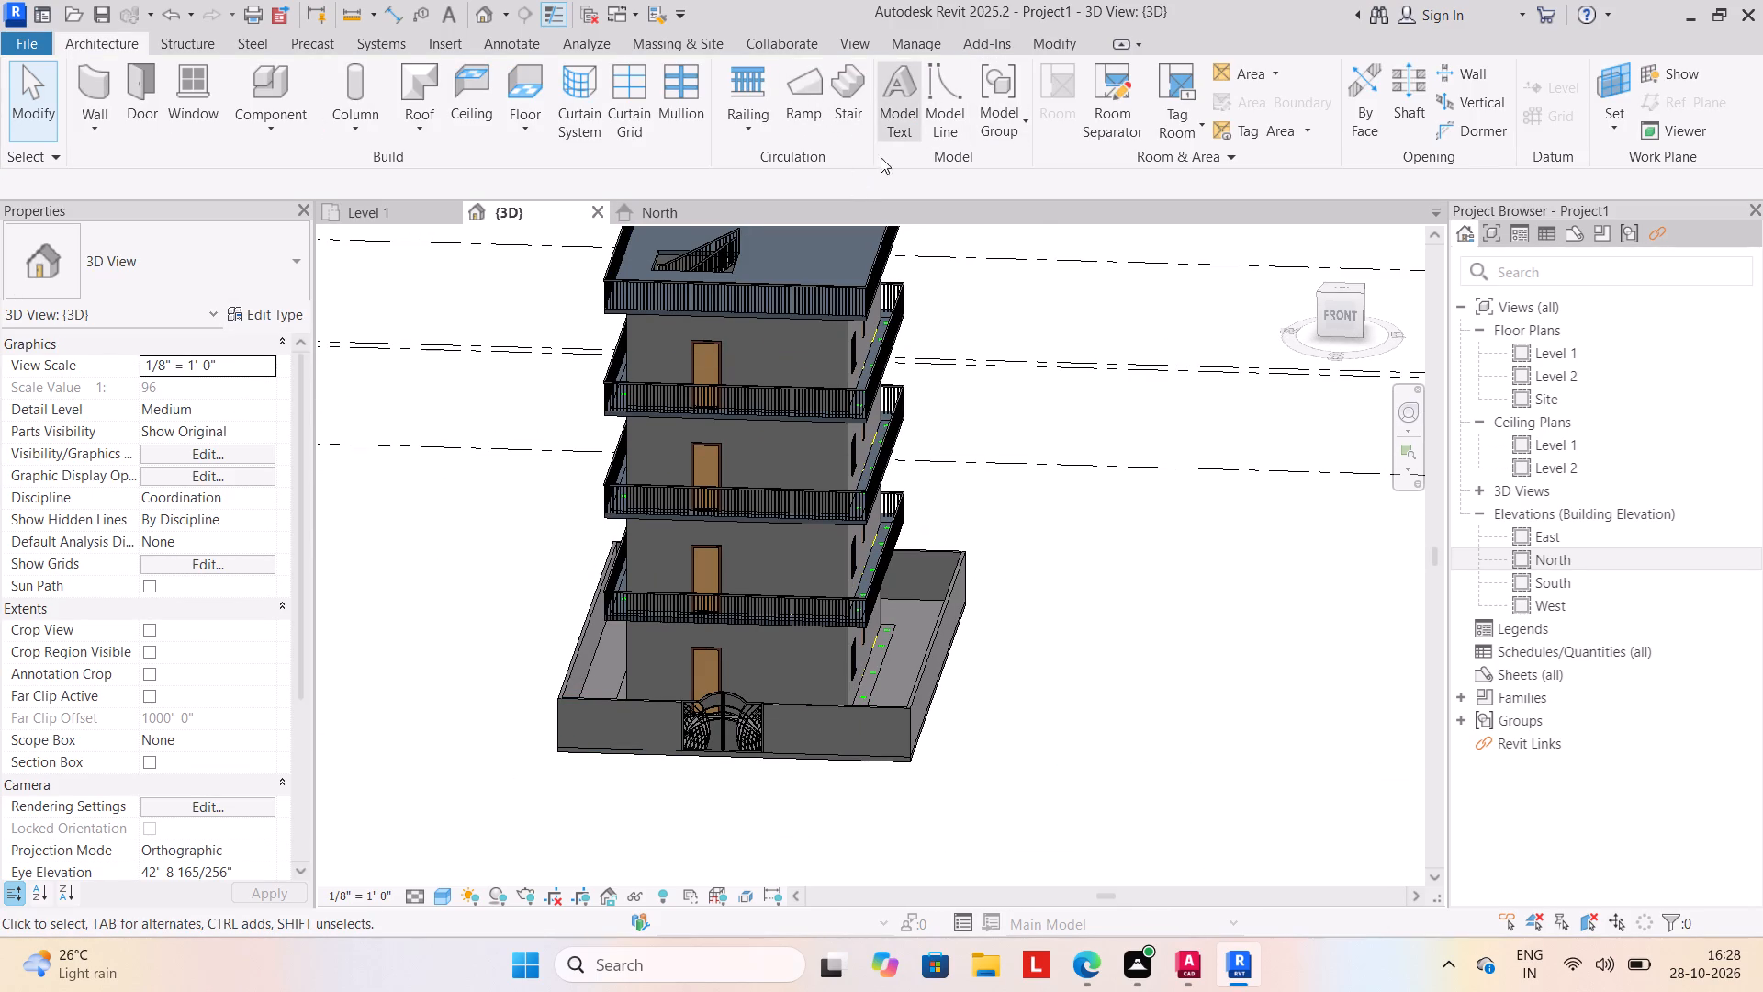
{"action": "left_click", "coordinate": [1057, 37]}
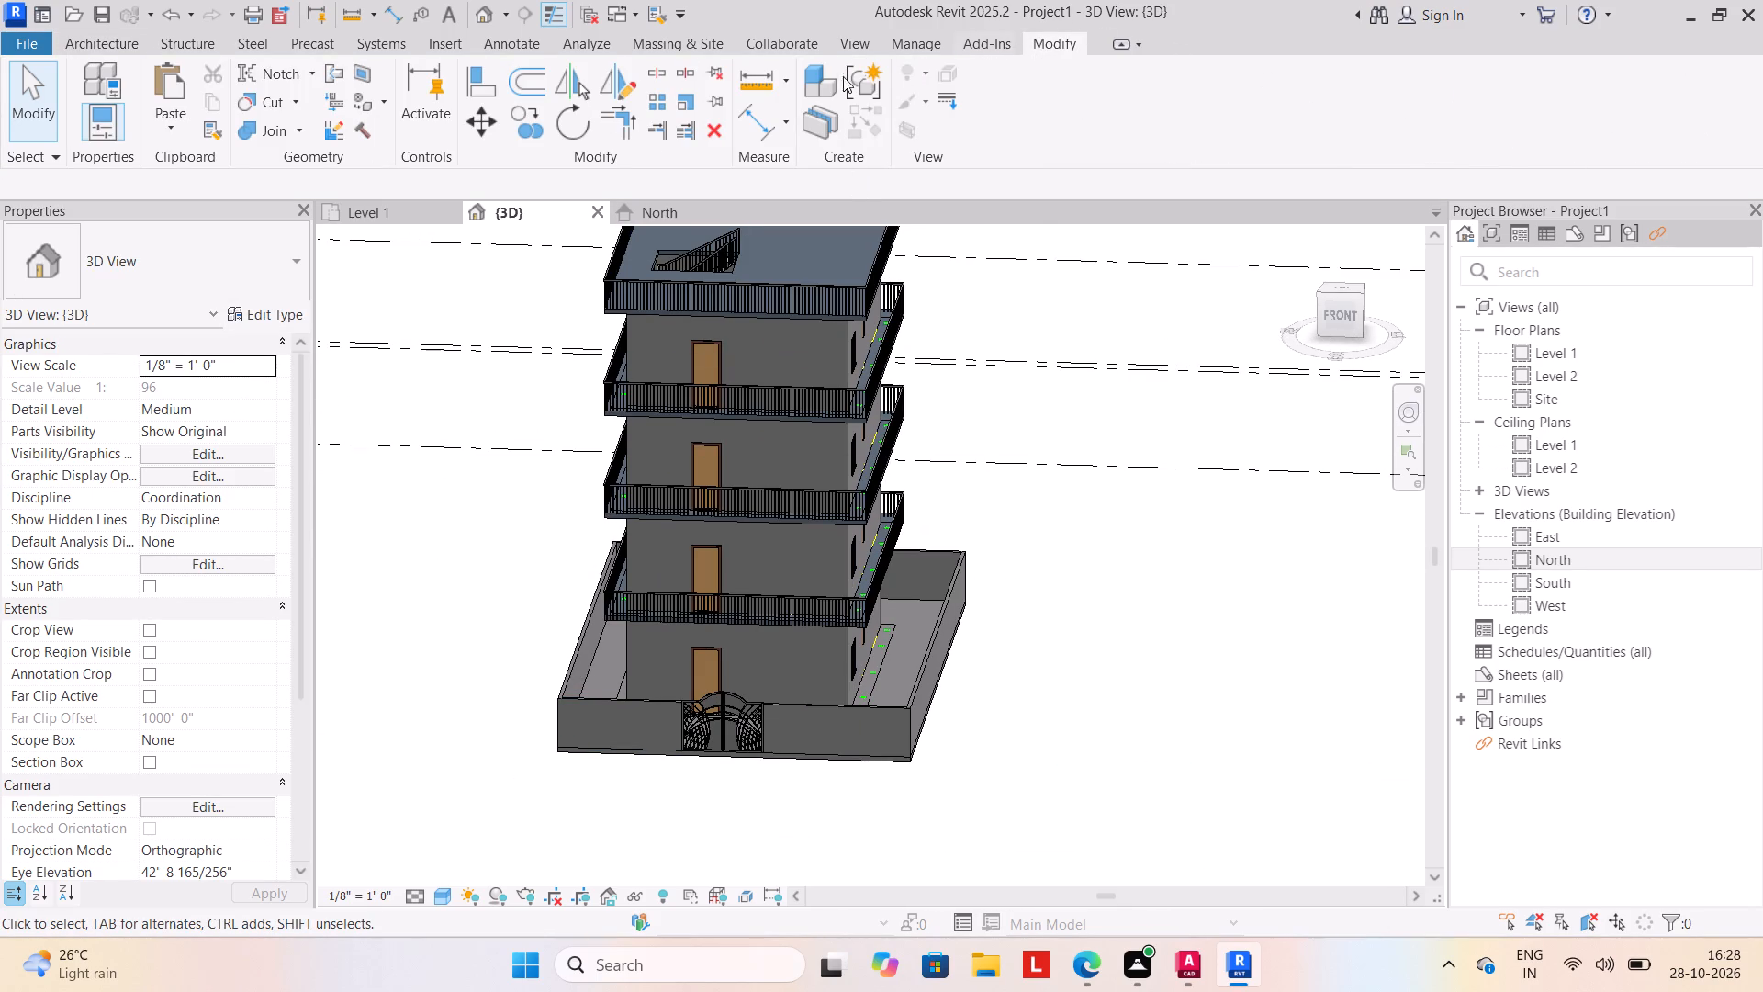
{"action": "left_click", "coordinate": [383, 108]}
{"action": "left_click", "coordinate": [367, 149]}
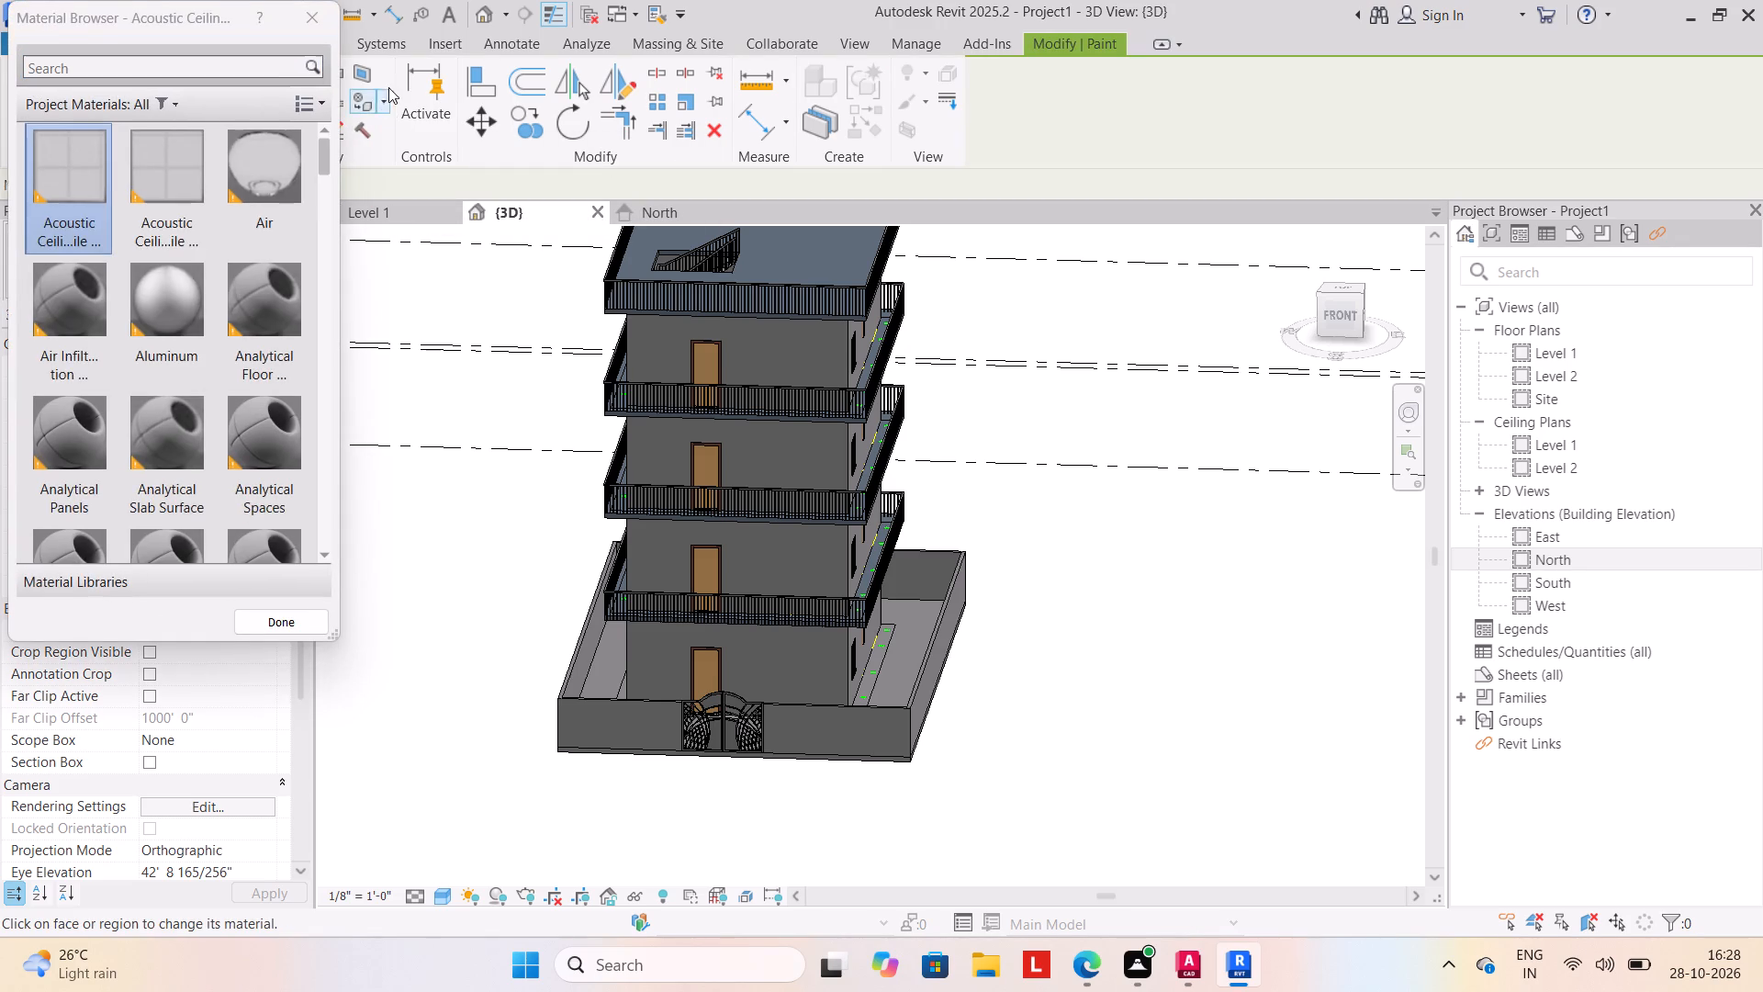
{"action": "scroll", "coordinate": [297, 242], "scroll_direction": "down", "scroll_amount": 6}
{"action": "left_click", "coordinate": [182, 392]}
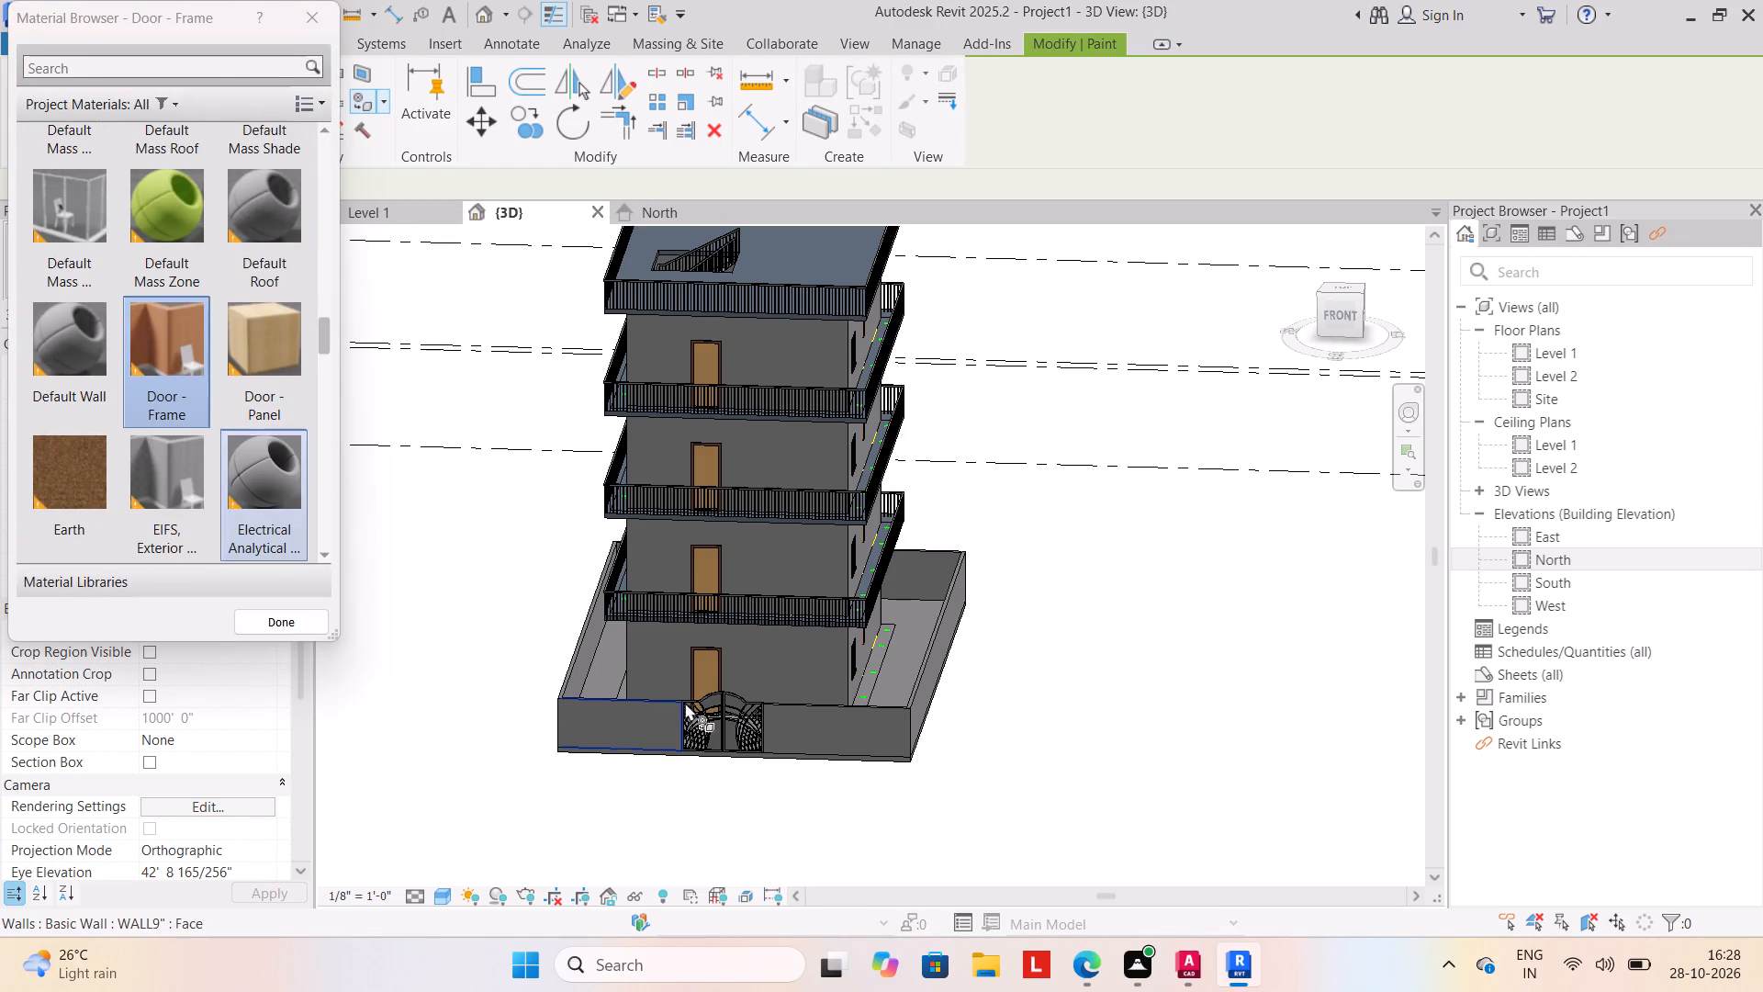
{"action": "left_click", "coordinate": [654, 646]}
{"action": "left_click", "coordinate": [659, 551]}
{"action": "left_click", "coordinate": [679, 437]}
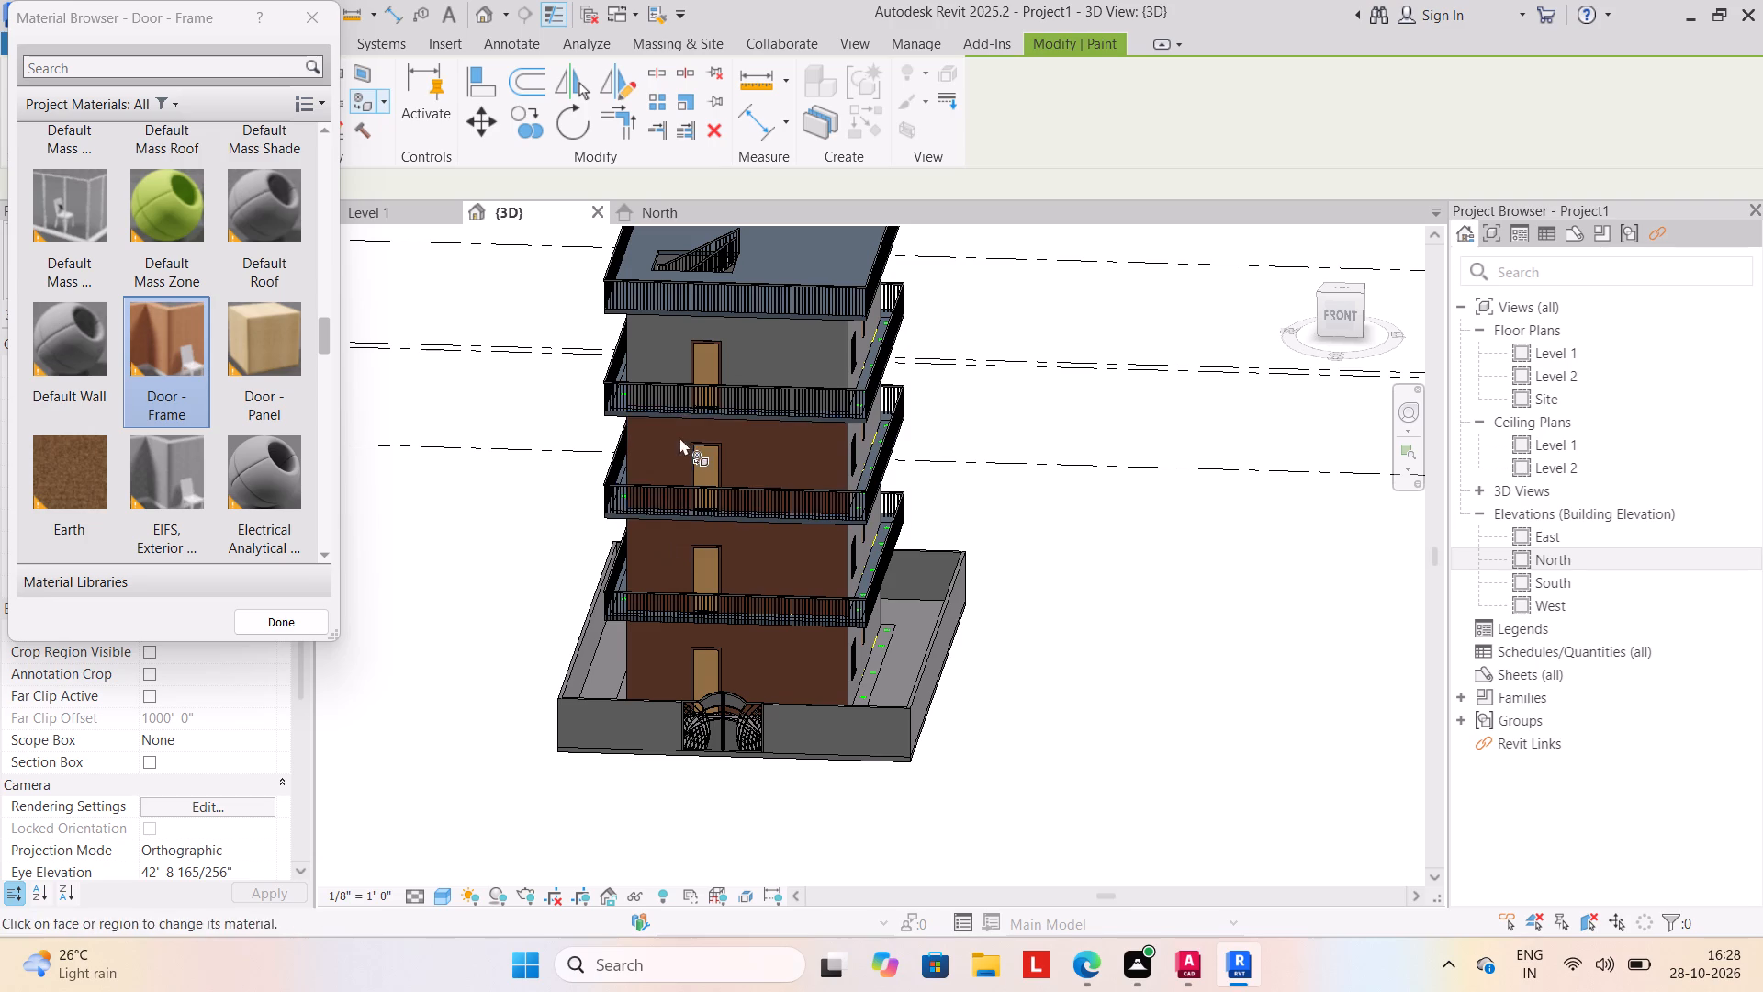
{"action": "left_click", "coordinate": [670, 344]}
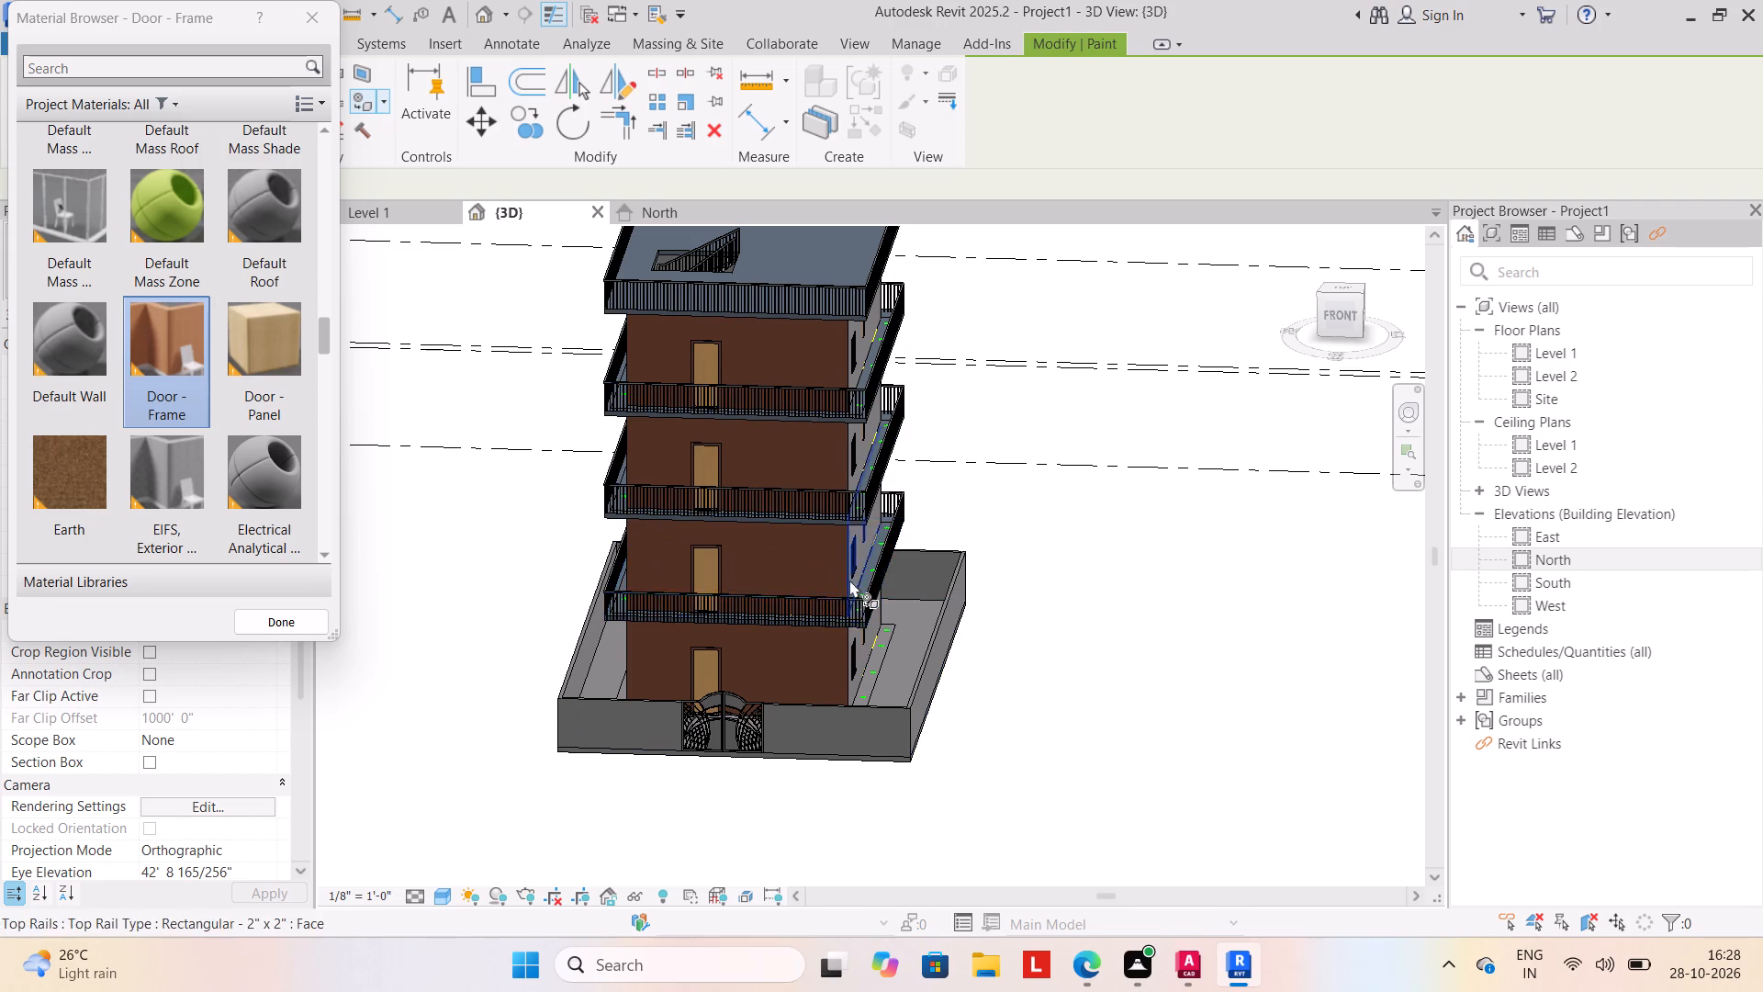
Paint the exterior wall faces on the house's right side with Door - Frame on all four storeys.
{"action": "scroll", "coordinate": [856, 570], "scroll_direction": "up", "scroll_amount": 5}
{"action": "left_click", "coordinate": [871, 537]}
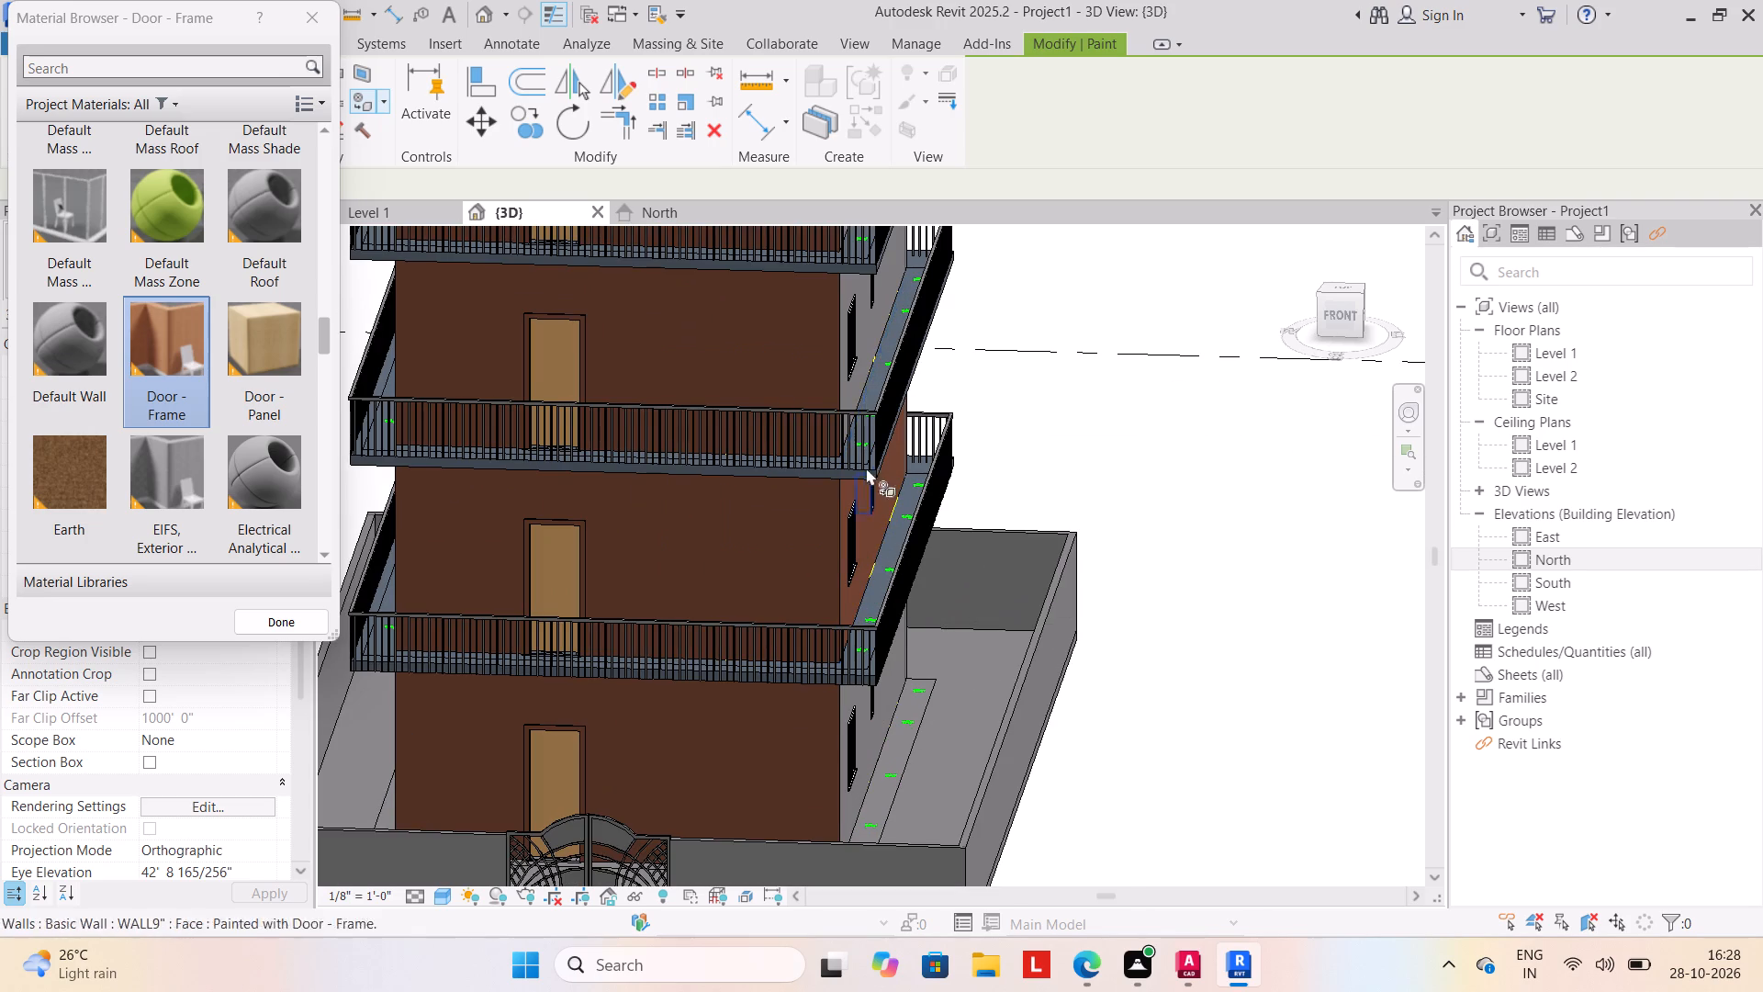
{"action": "left_click", "coordinate": [867, 318]}
{"action": "left_click", "coordinate": [855, 392]}
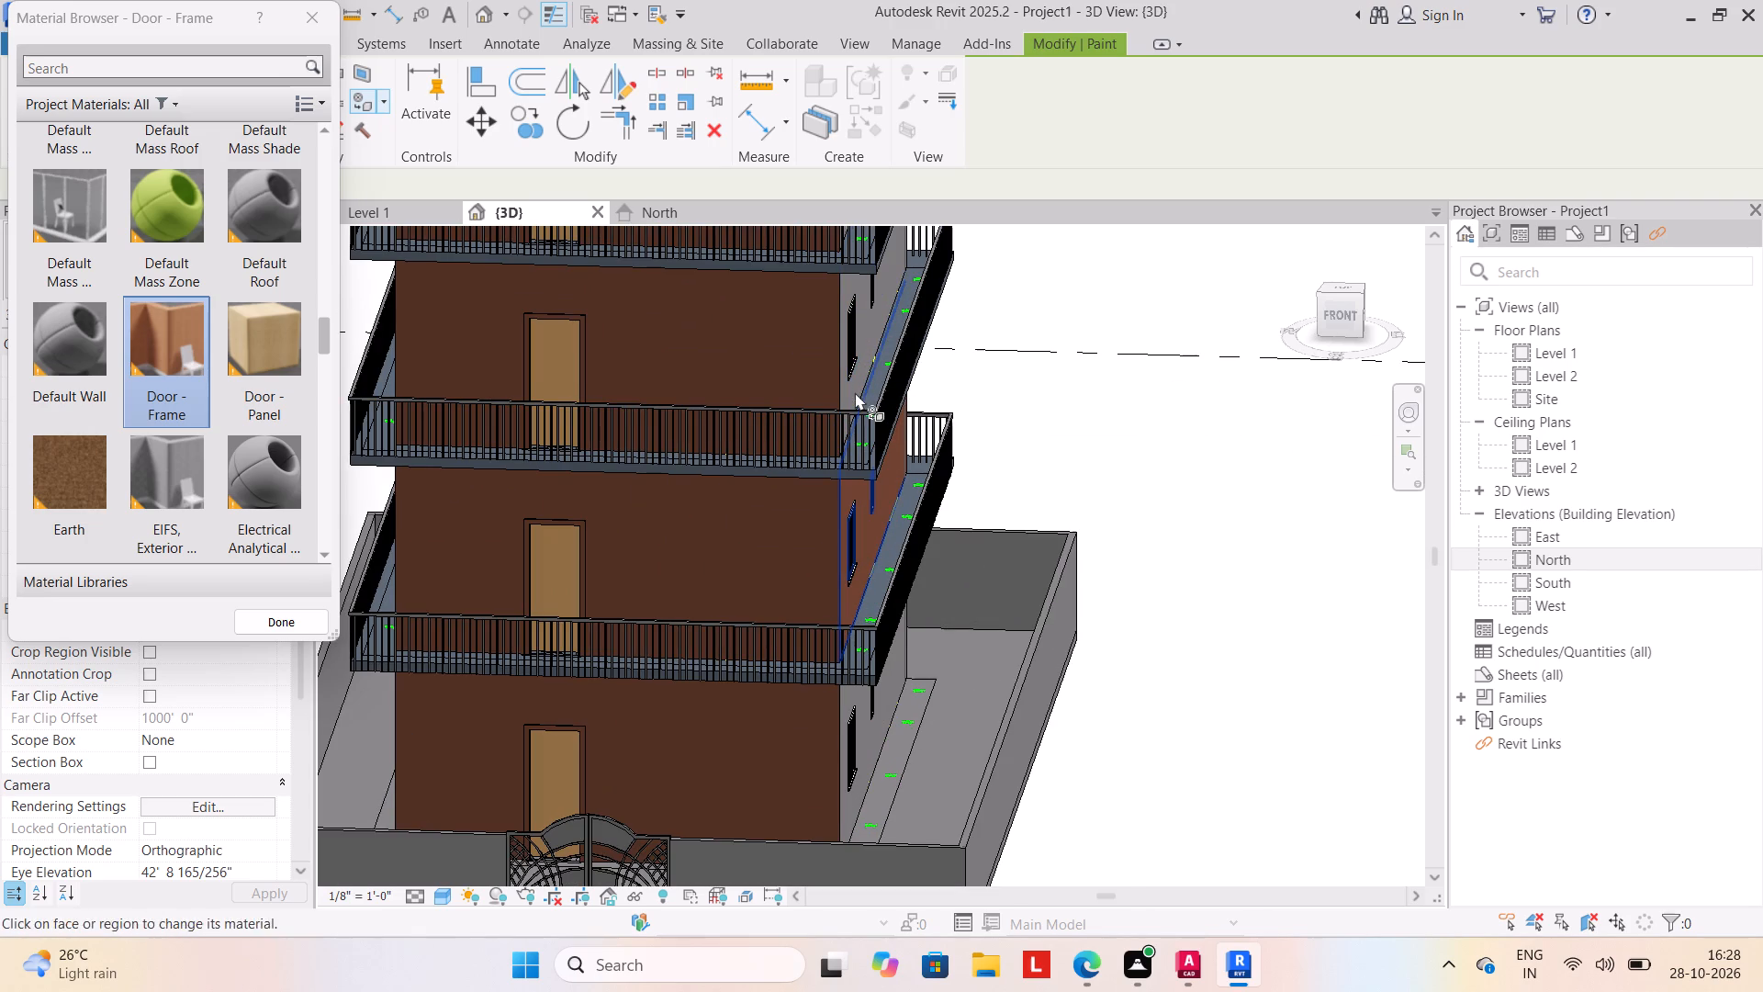
{"action": "left_click", "coordinate": [870, 309]}
{"action": "left_click", "coordinate": [863, 323]}
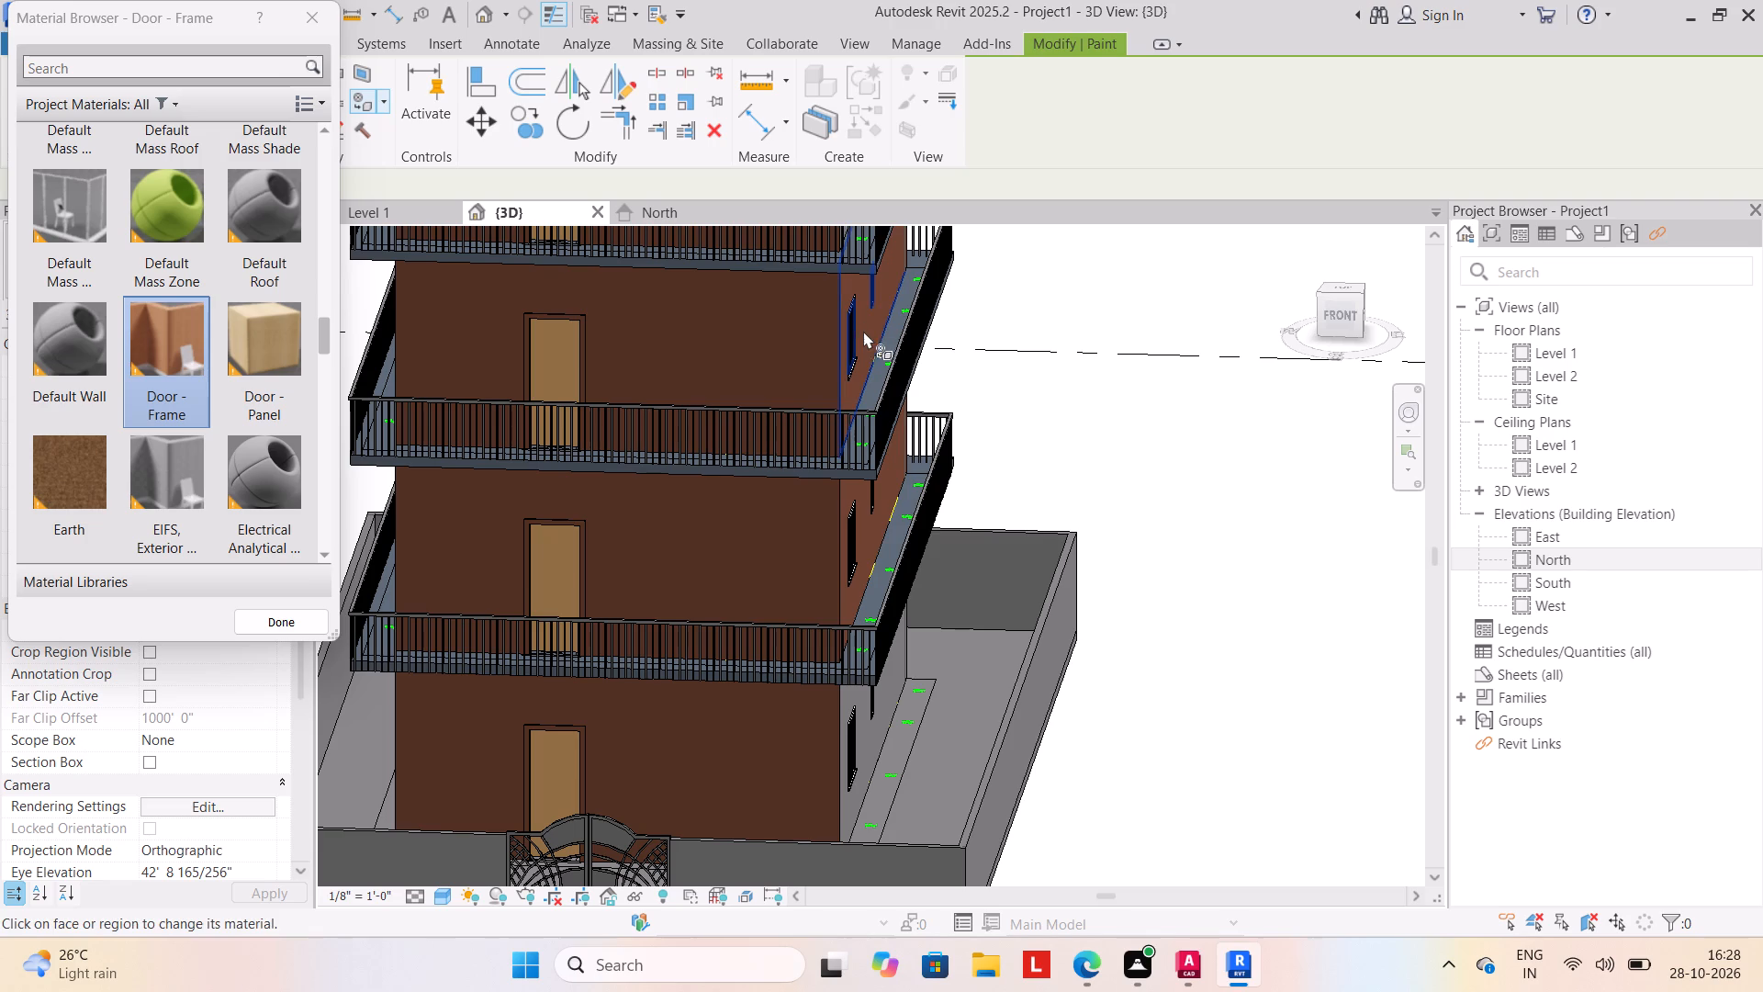
{"action": "left_click", "coordinate": [869, 735]}
{"action": "scroll", "coordinate": [874, 703], "scroll_direction": "down", "scroll_amount": 5}
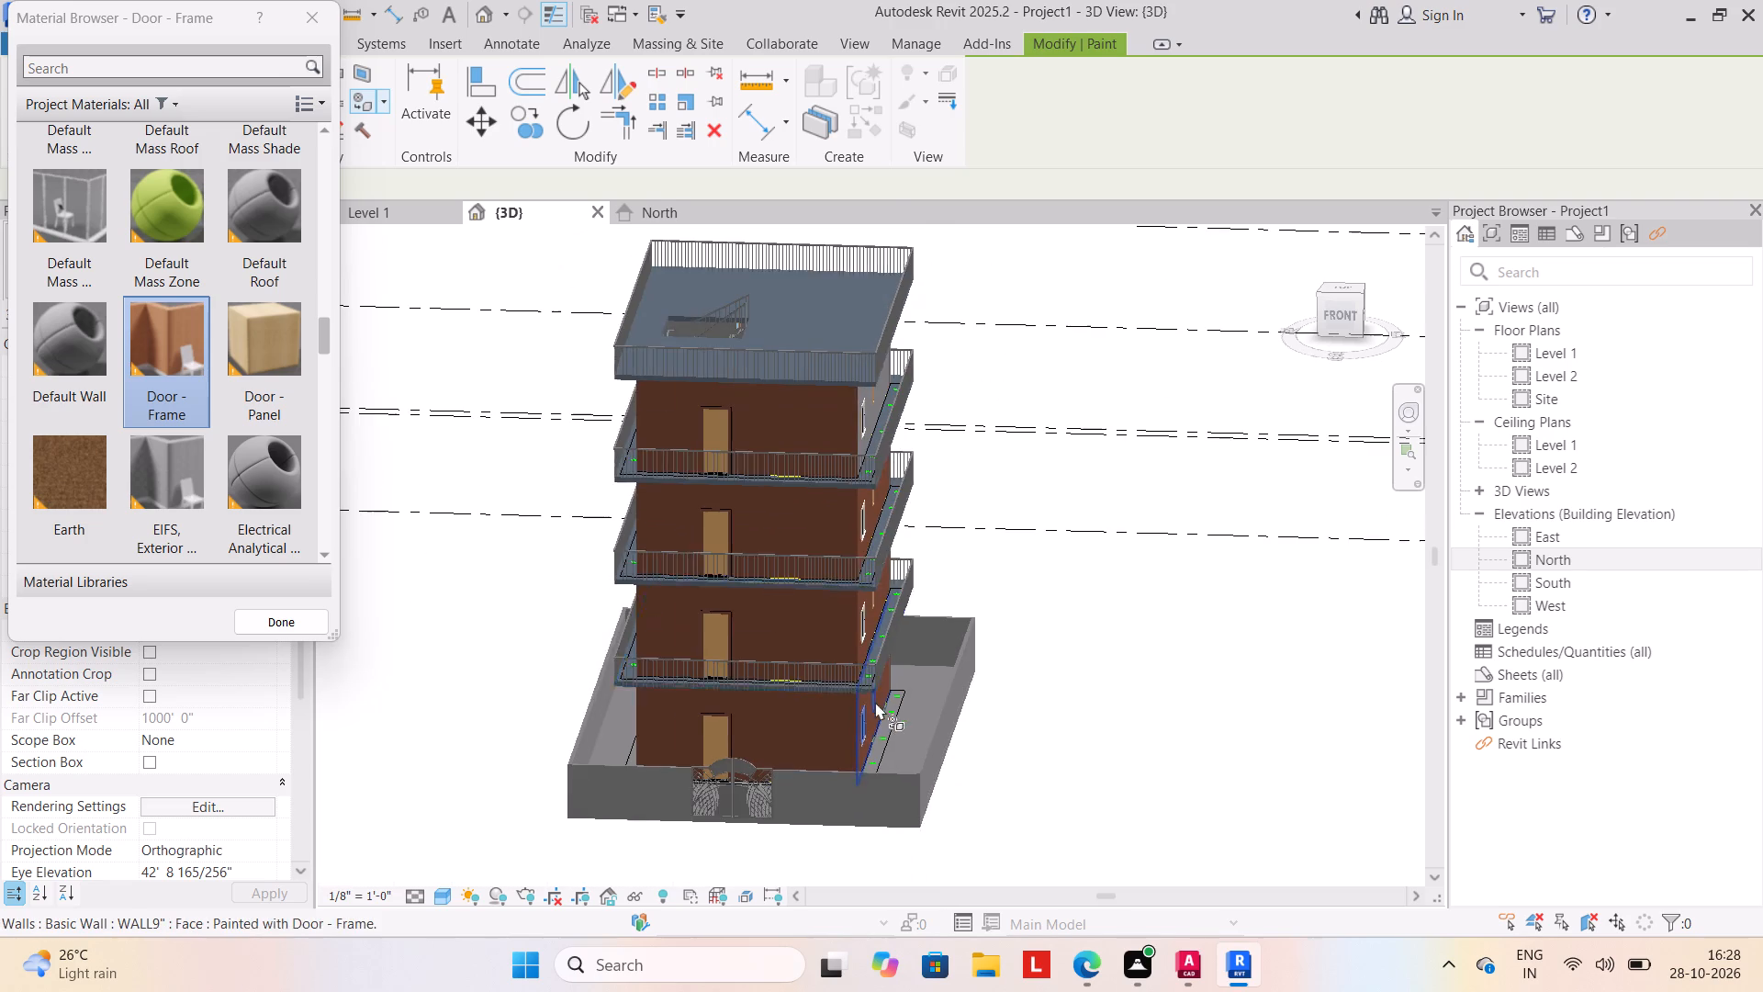
{"action": "scroll", "coordinate": [889, 389], "scroll_direction": "up", "scroll_amount": 7}
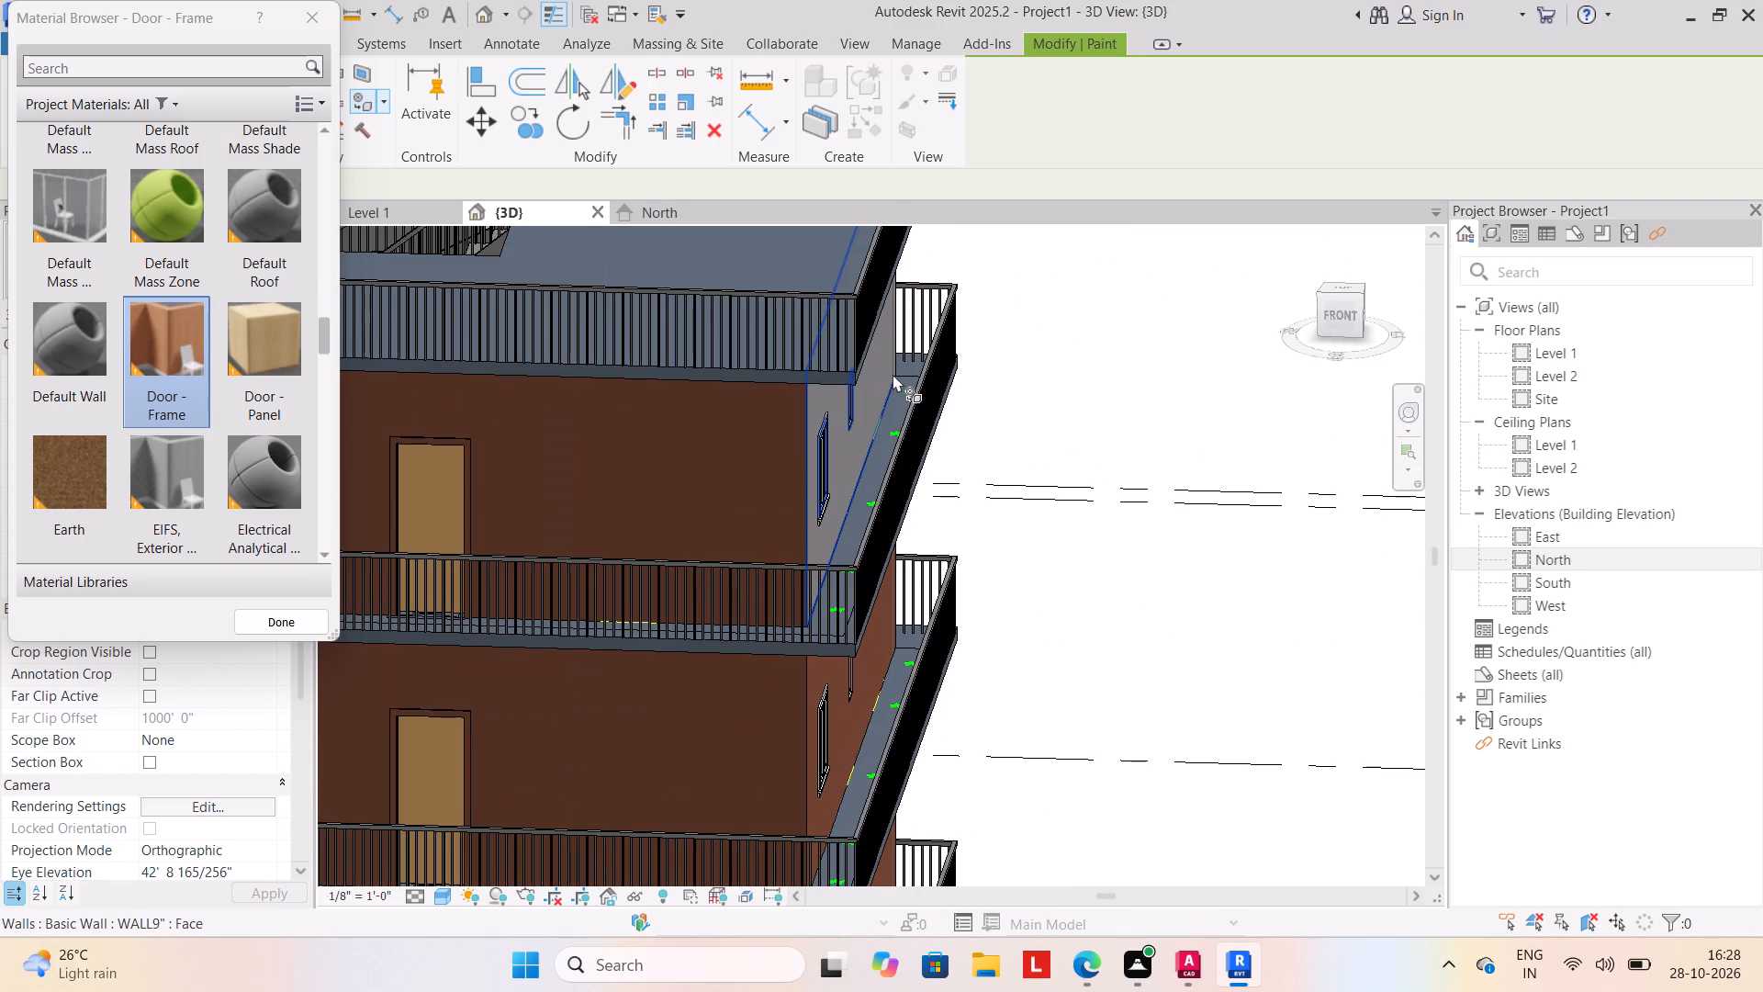
{"action": "left_click", "coordinate": [883, 378]}
{"action": "left_click", "coordinate": [871, 391]}
{"action": "scroll", "coordinate": [818, 596], "scroll_direction": "down", "scroll_amount": 5}
Paint the exterior wall faces on the house's left side with Door - Frame on all four storeys.
{"action": "middle_click_drag", "start_coordinate": [765, 696], "coordinate": [935, 675]}
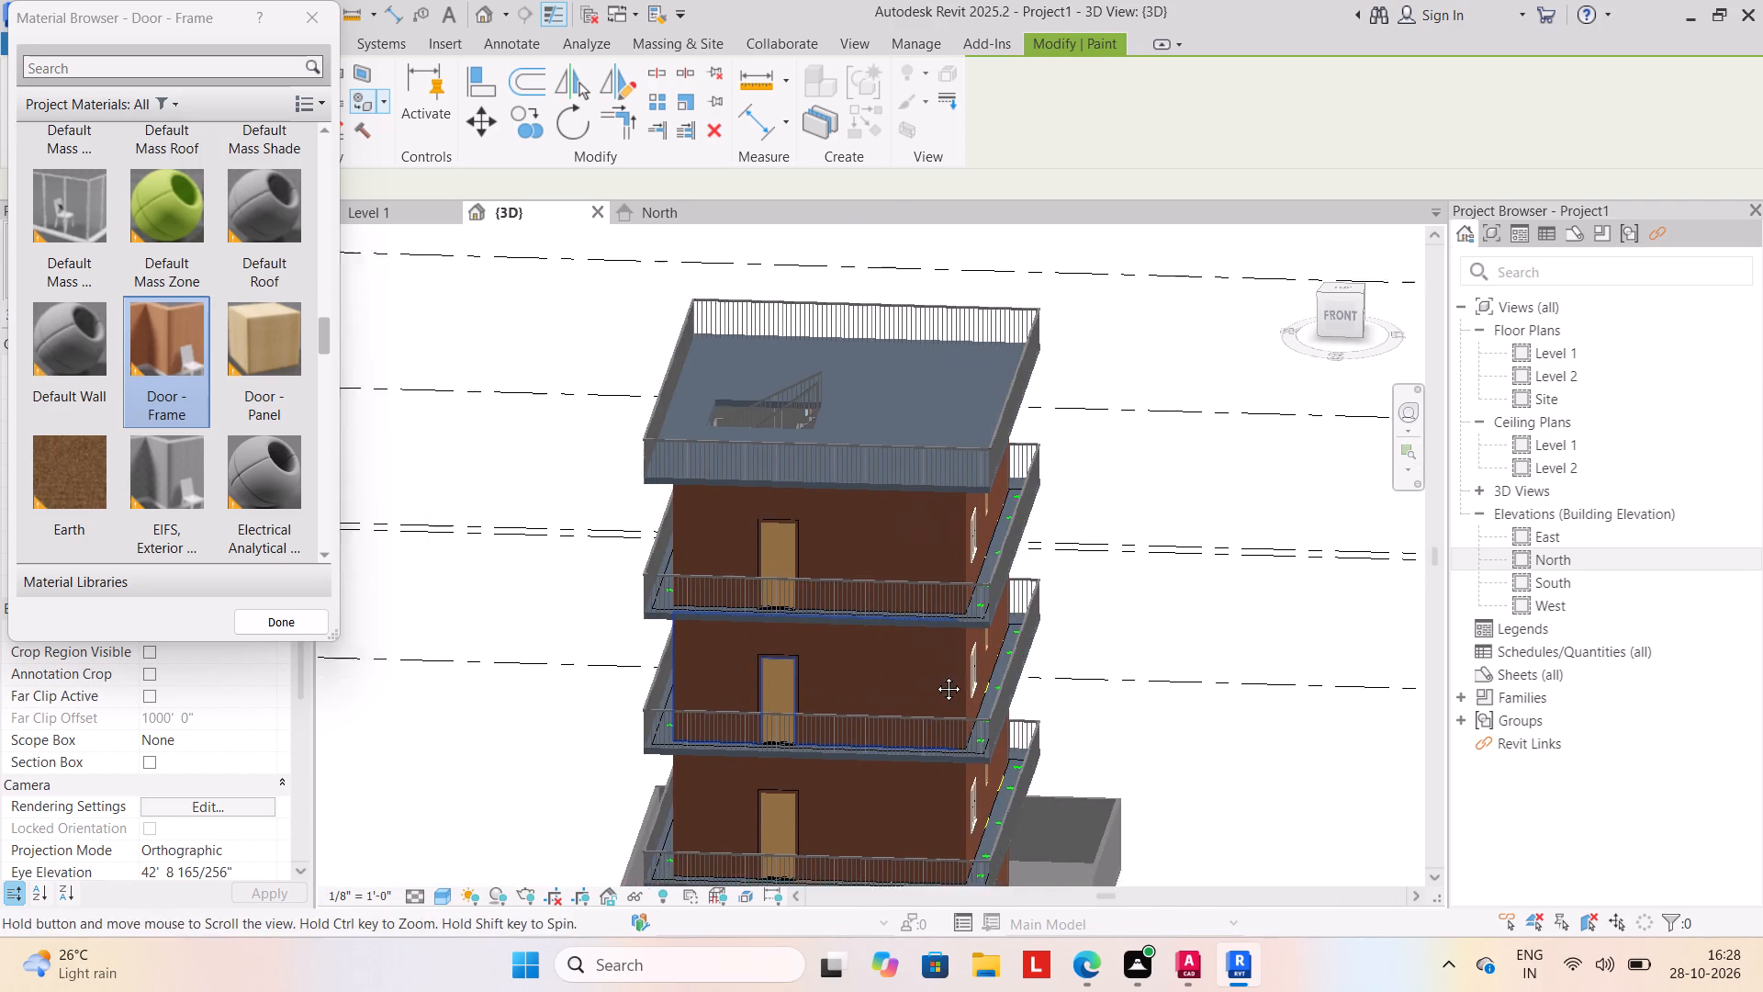
{"action": "middle_click_drag", "start_coordinate": [935, 675], "coordinate": [943, 671]}
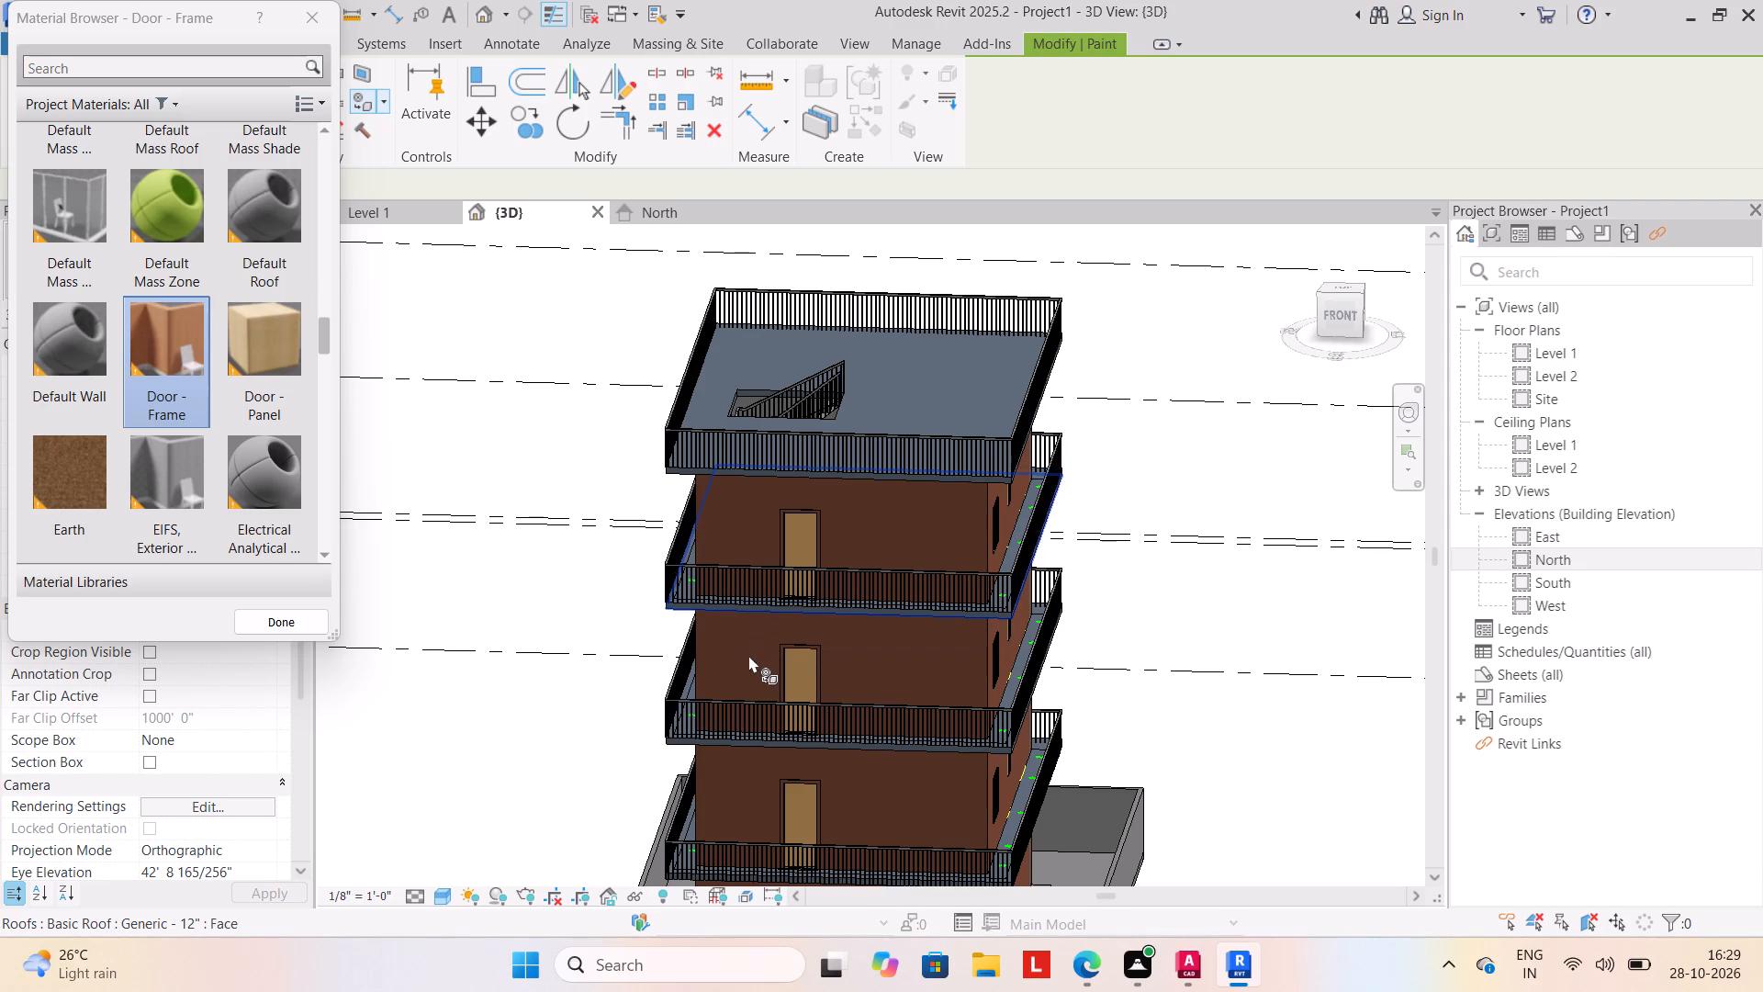
{"action": "middle_click_drag", "start_coordinate": [723, 698], "coordinate": [1036, 665], "text": "shift"}
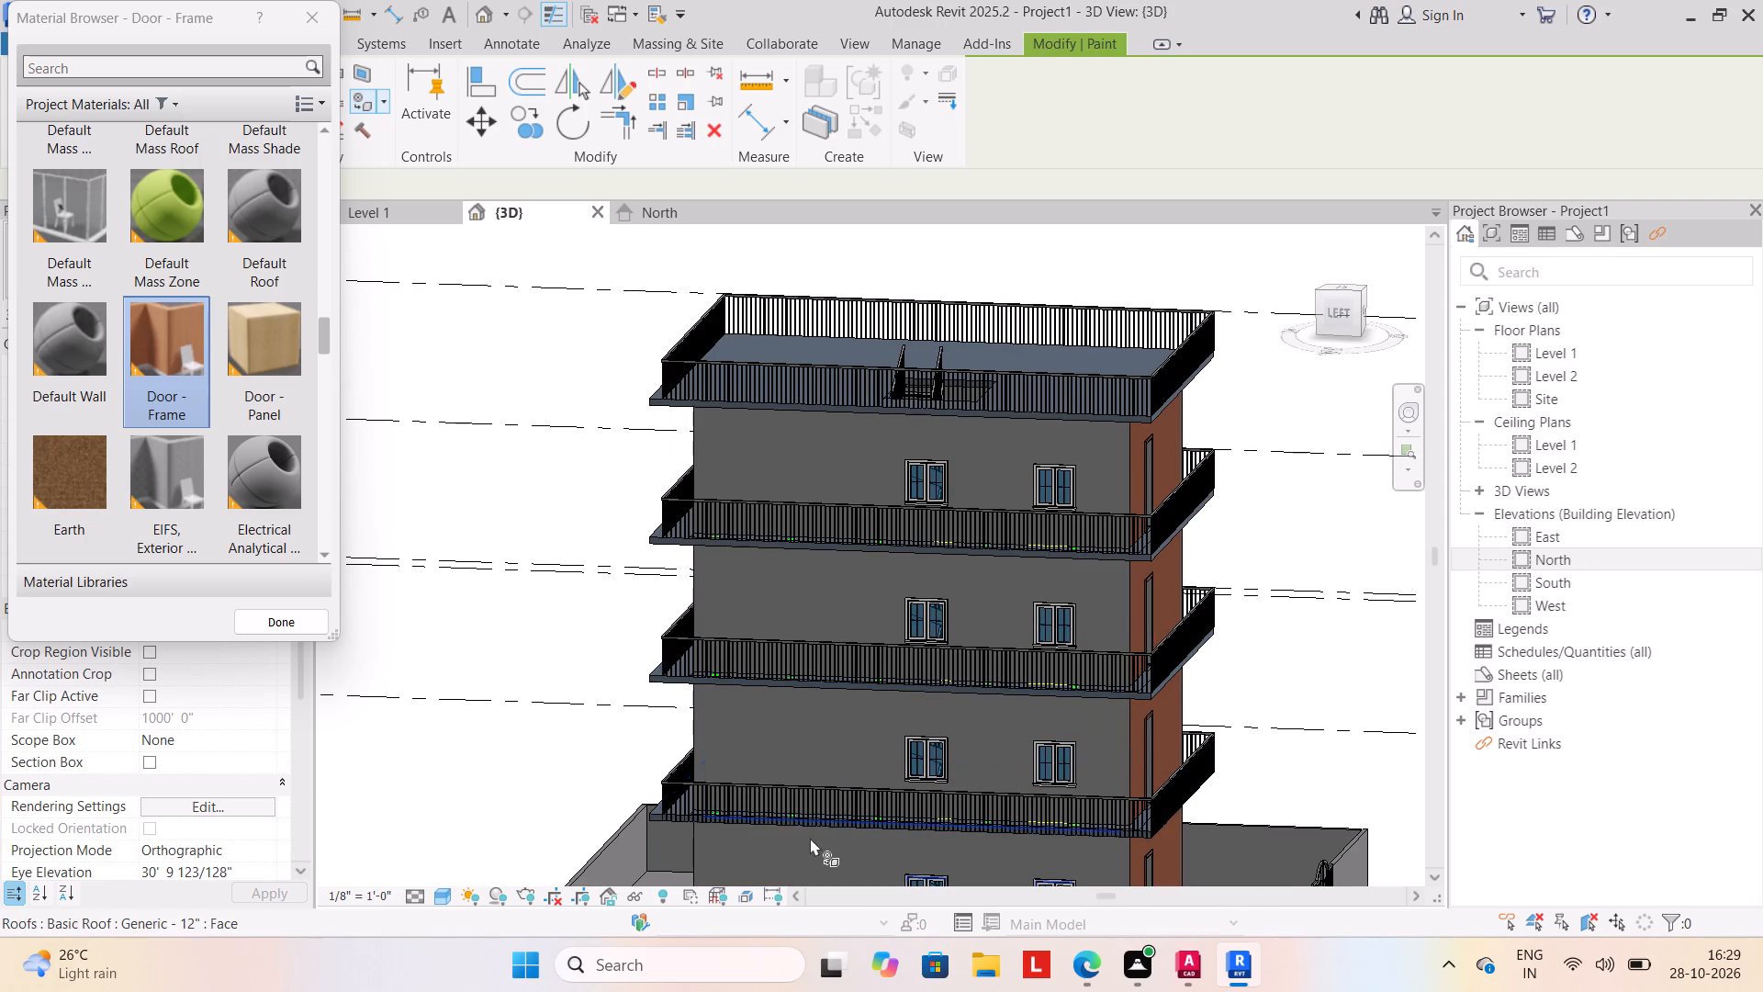
{"action": "left_click", "coordinate": [810, 846]}
{"action": "left_click", "coordinate": [828, 732]}
{"action": "left_click", "coordinate": [824, 549]}
{"action": "left_click", "coordinate": [812, 452]}
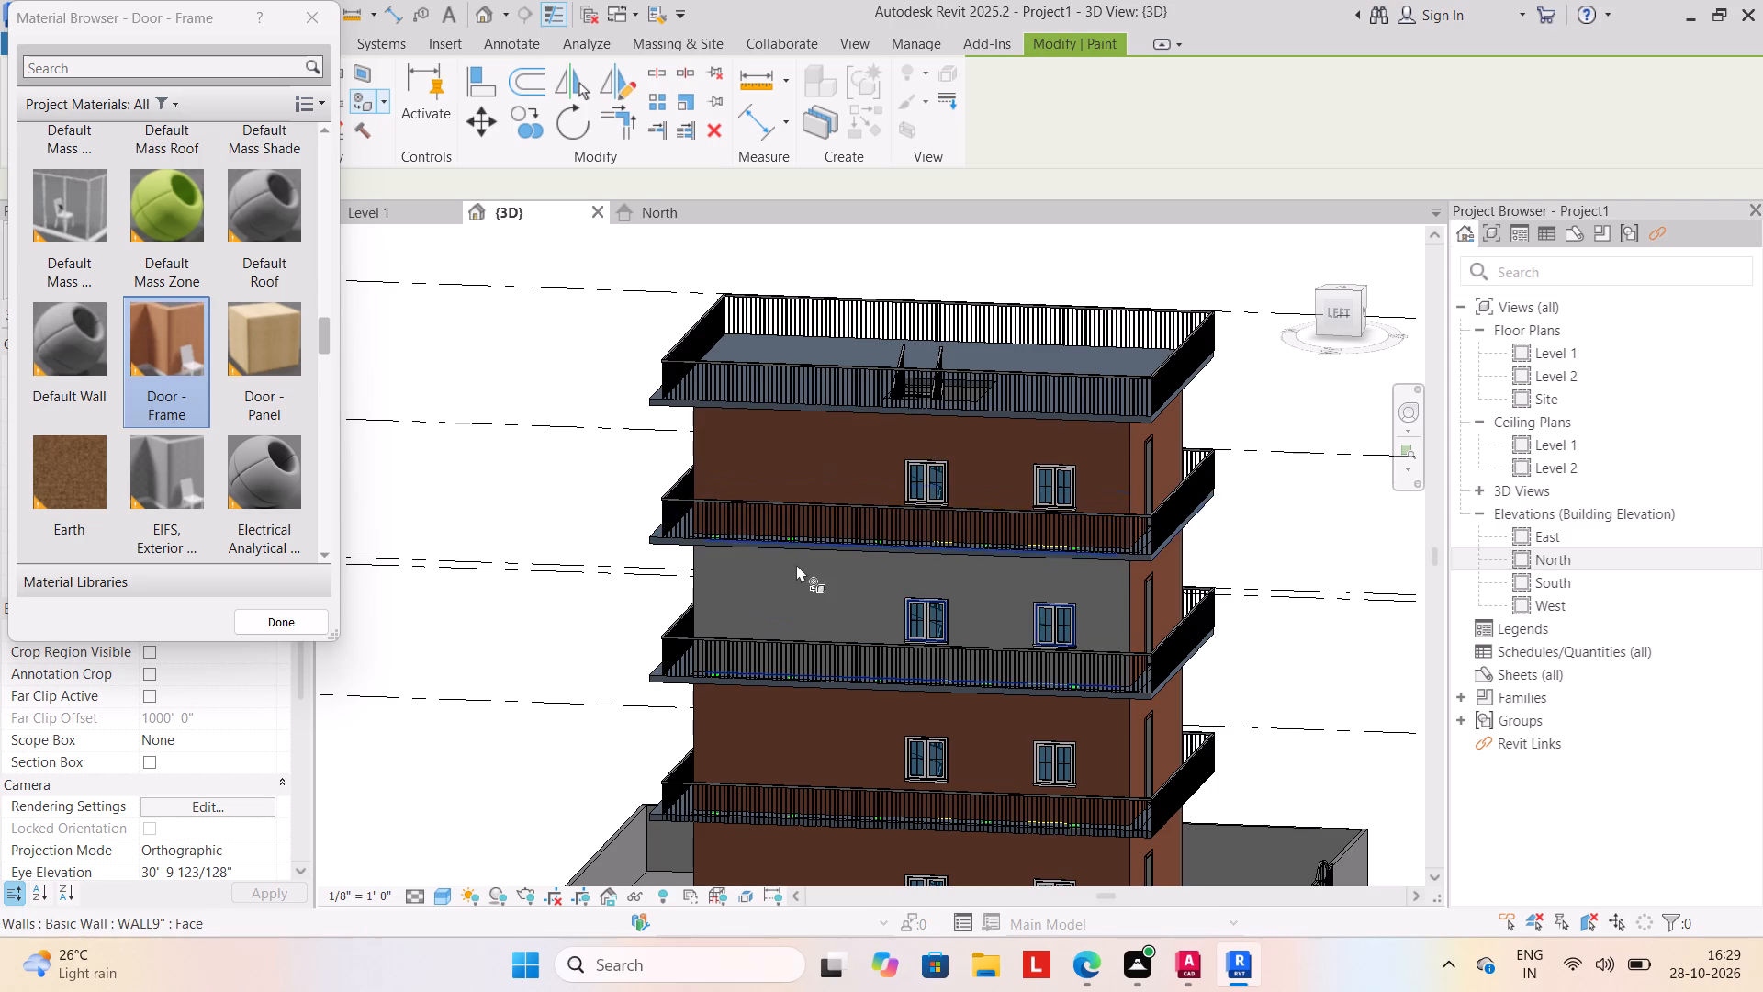
{"action": "left_click", "coordinate": [796, 569]}
Paint the rear exterior wall faces of all four storeys with the Door - Frame material.
{"action": "middle_click_drag", "start_coordinate": [758, 656], "coordinate": [1091, 706], "text": "shift"}
{"action": "scroll", "coordinate": [1072, 698], "scroll_direction": "up", "scroll_amount": 1, "text": "shift"}
{"action": "left_click", "coordinate": [828, 749]}
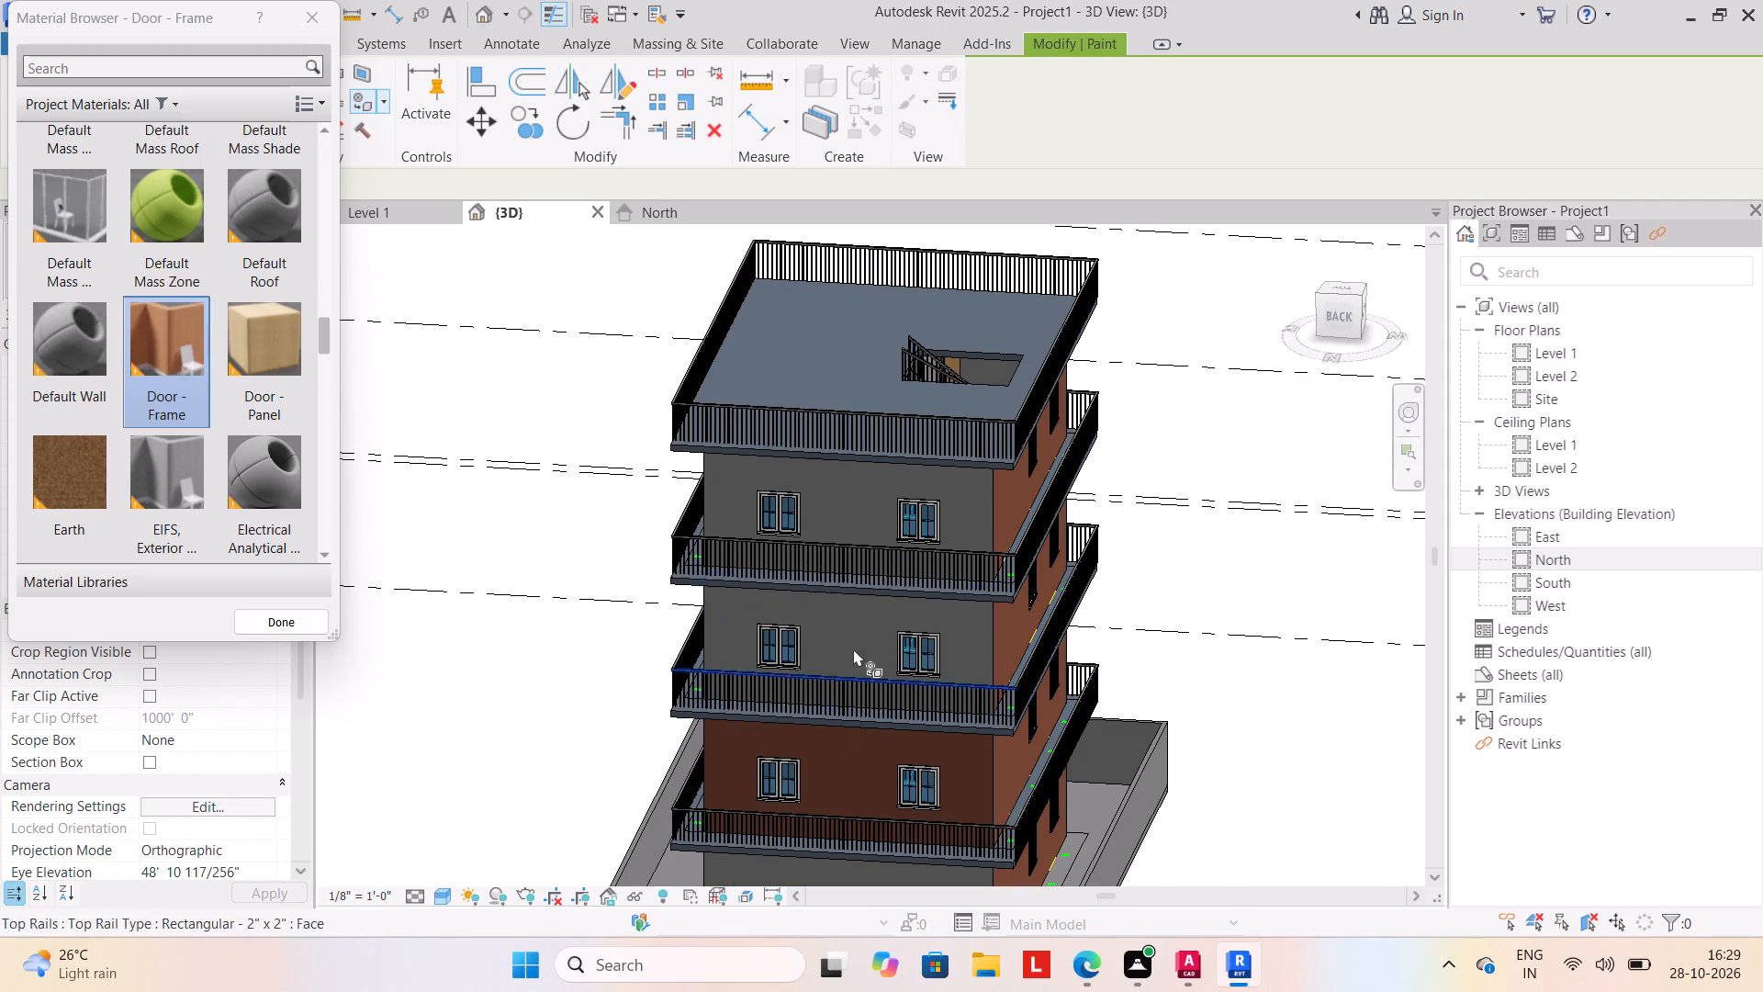
{"action": "left_click", "coordinate": [853, 648]}
{"action": "left_click", "coordinate": [838, 494]}
{"action": "middle_click_drag", "start_coordinate": [842, 648], "coordinate": [916, 519]}
{"action": "left_click", "coordinate": [897, 762]}
Paint the front boundary wall faces on both sides of the gate with the Brick, Common material.
{"action": "middle_click_drag", "start_coordinate": [816, 777], "coordinate": [925, 777], "text": "shift"}
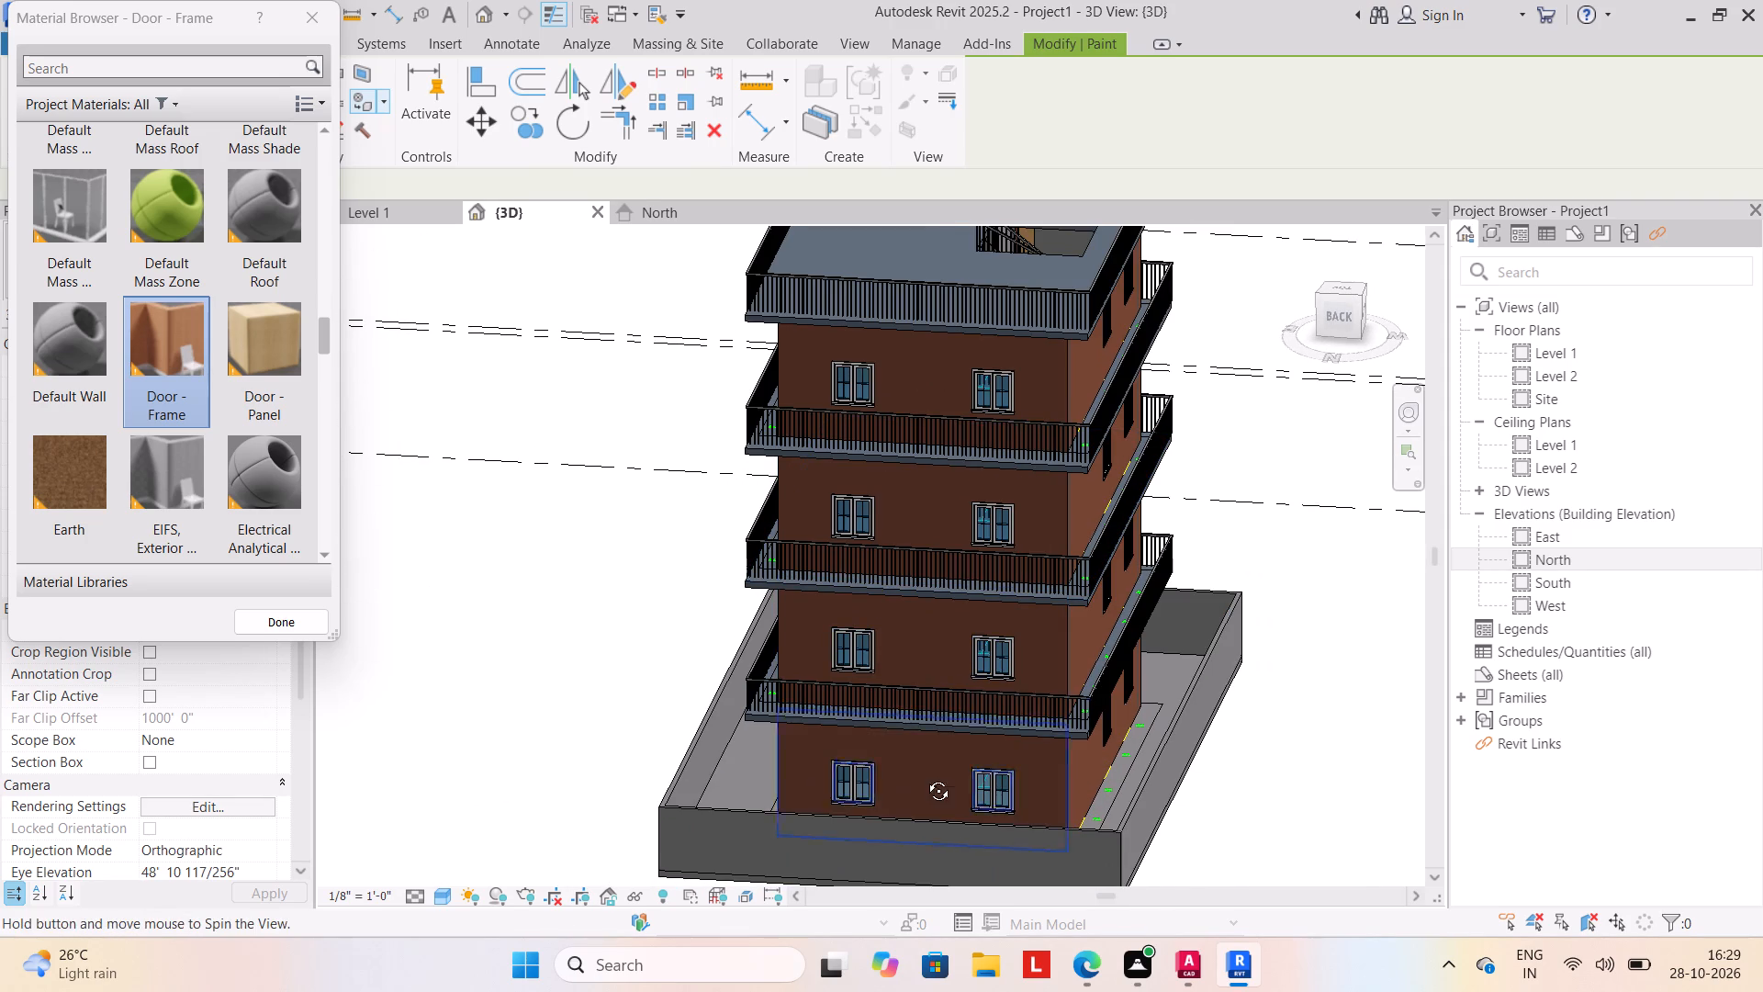
{"action": "middle_click_drag", "start_coordinate": [925, 777], "coordinate": [1150, 777], "text": "shift"}
{"action": "middle_click_drag", "start_coordinate": [1080, 750], "coordinate": [522, 701], "text": "shift"}
{"action": "middle_click_drag", "start_coordinate": [856, 731], "coordinate": [830, 734], "text": "shift"}
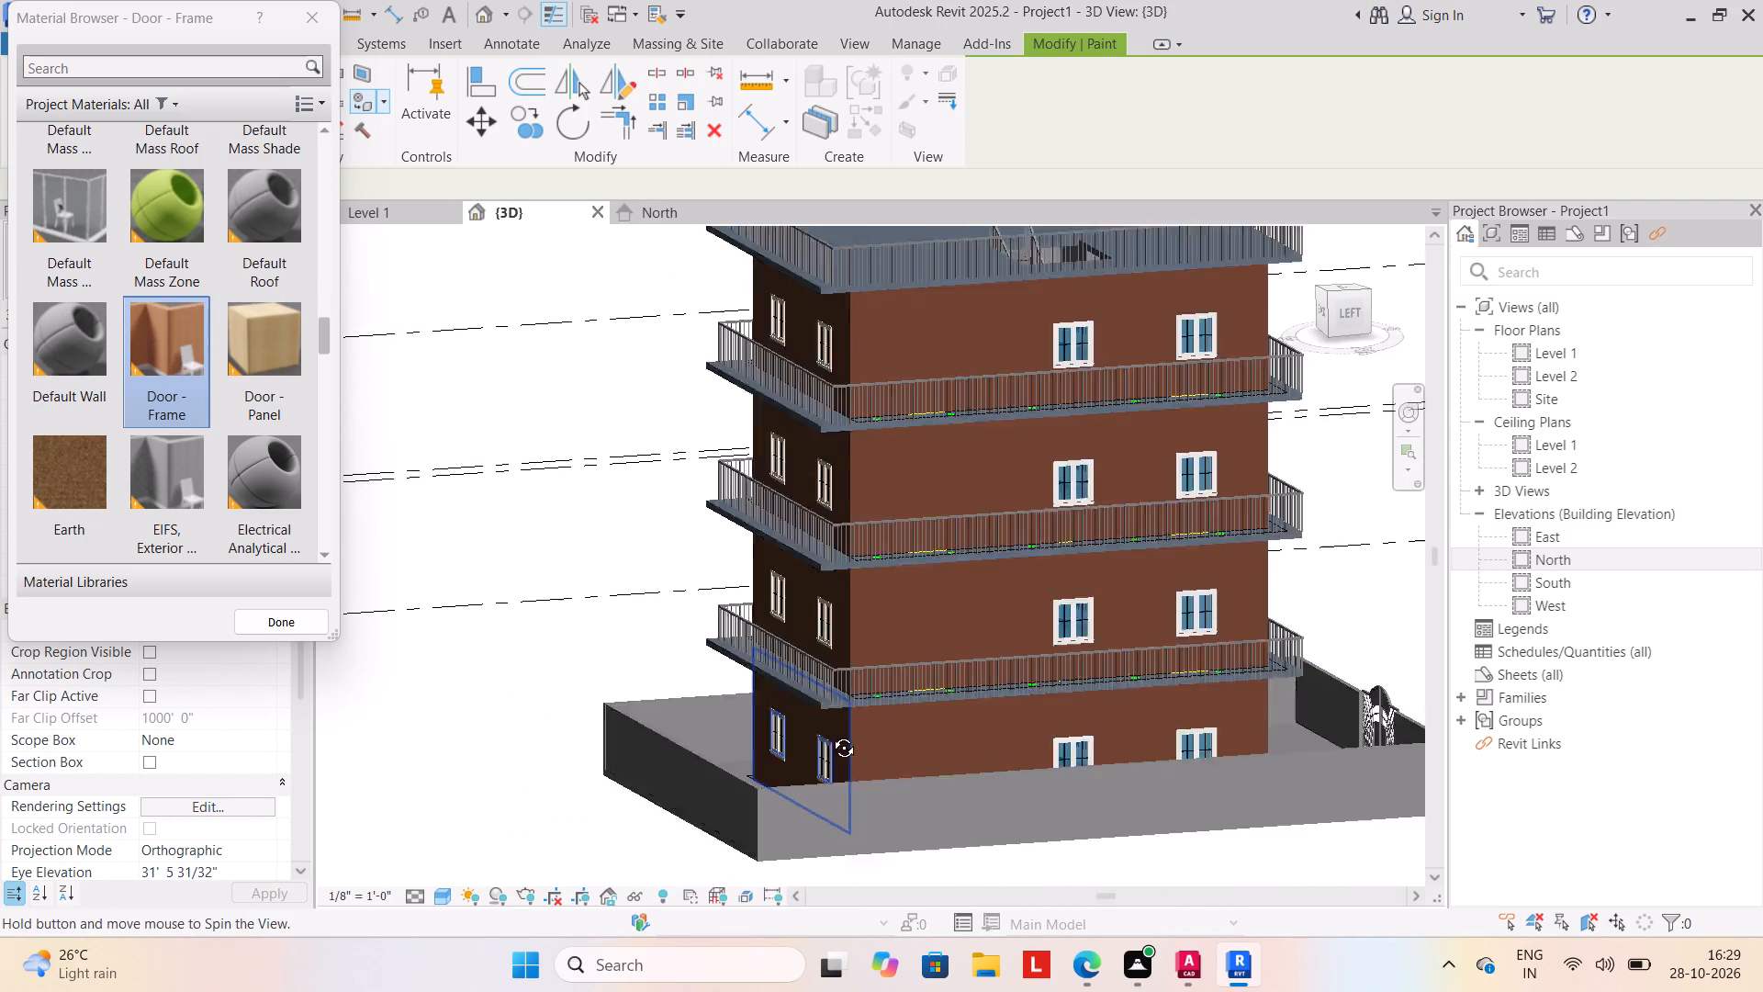
{"action": "middle_click_drag", "start_coordinate": [830, 734], "coordinate": [521, 745], "text": "shift"}
{"action": "middle_click_drag", "start_coordinate": [608, 750], "coordinate": [541, 726]}
{"action": "scroll", "coordinate": [223, 326], "scroll_direction": "up", "scroll_amount": 3}
{"action": "left_click", "coordinate": [253, 333]}
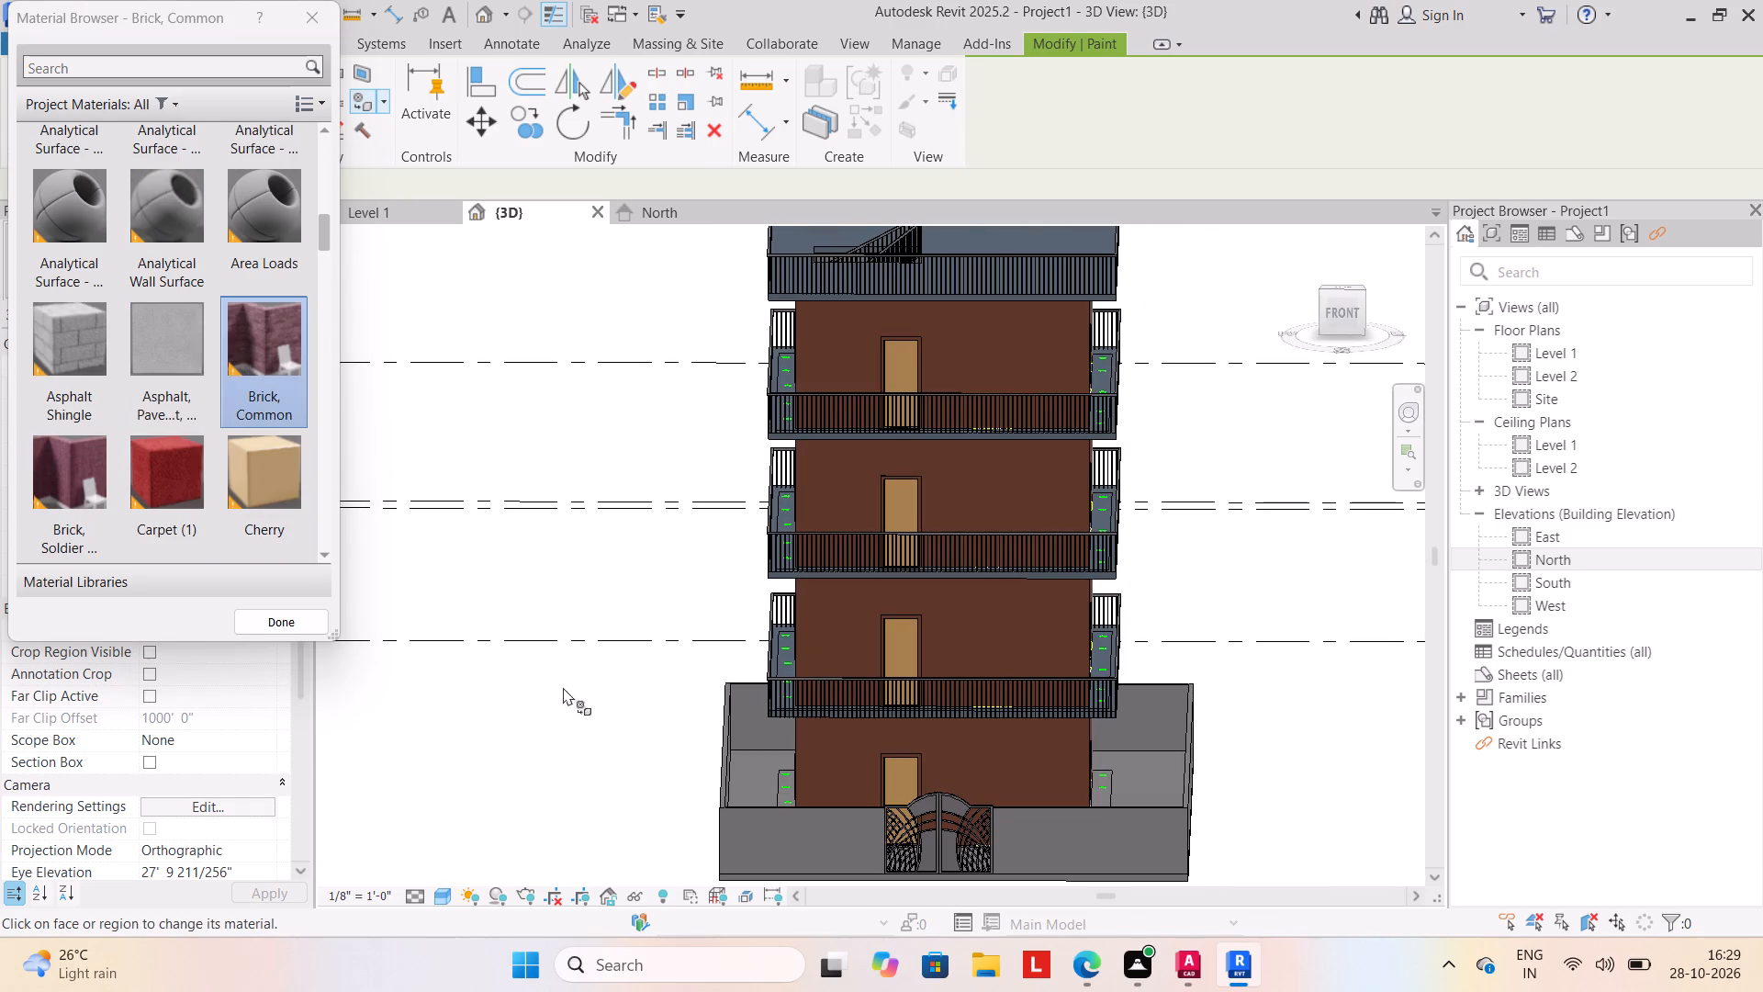
{"action": "left_click", "coordinate": [785, 851]}
{"action": "left_click", "coordinate": [1044, 851]}
Paint the outer faces of the right, rear and left boundary walls with Brick, Common and finish painting.
{"action": "middle_click_drag", "start_coordinate": [1129, 850], "coordinate": [759, 810], "text": "shift"}
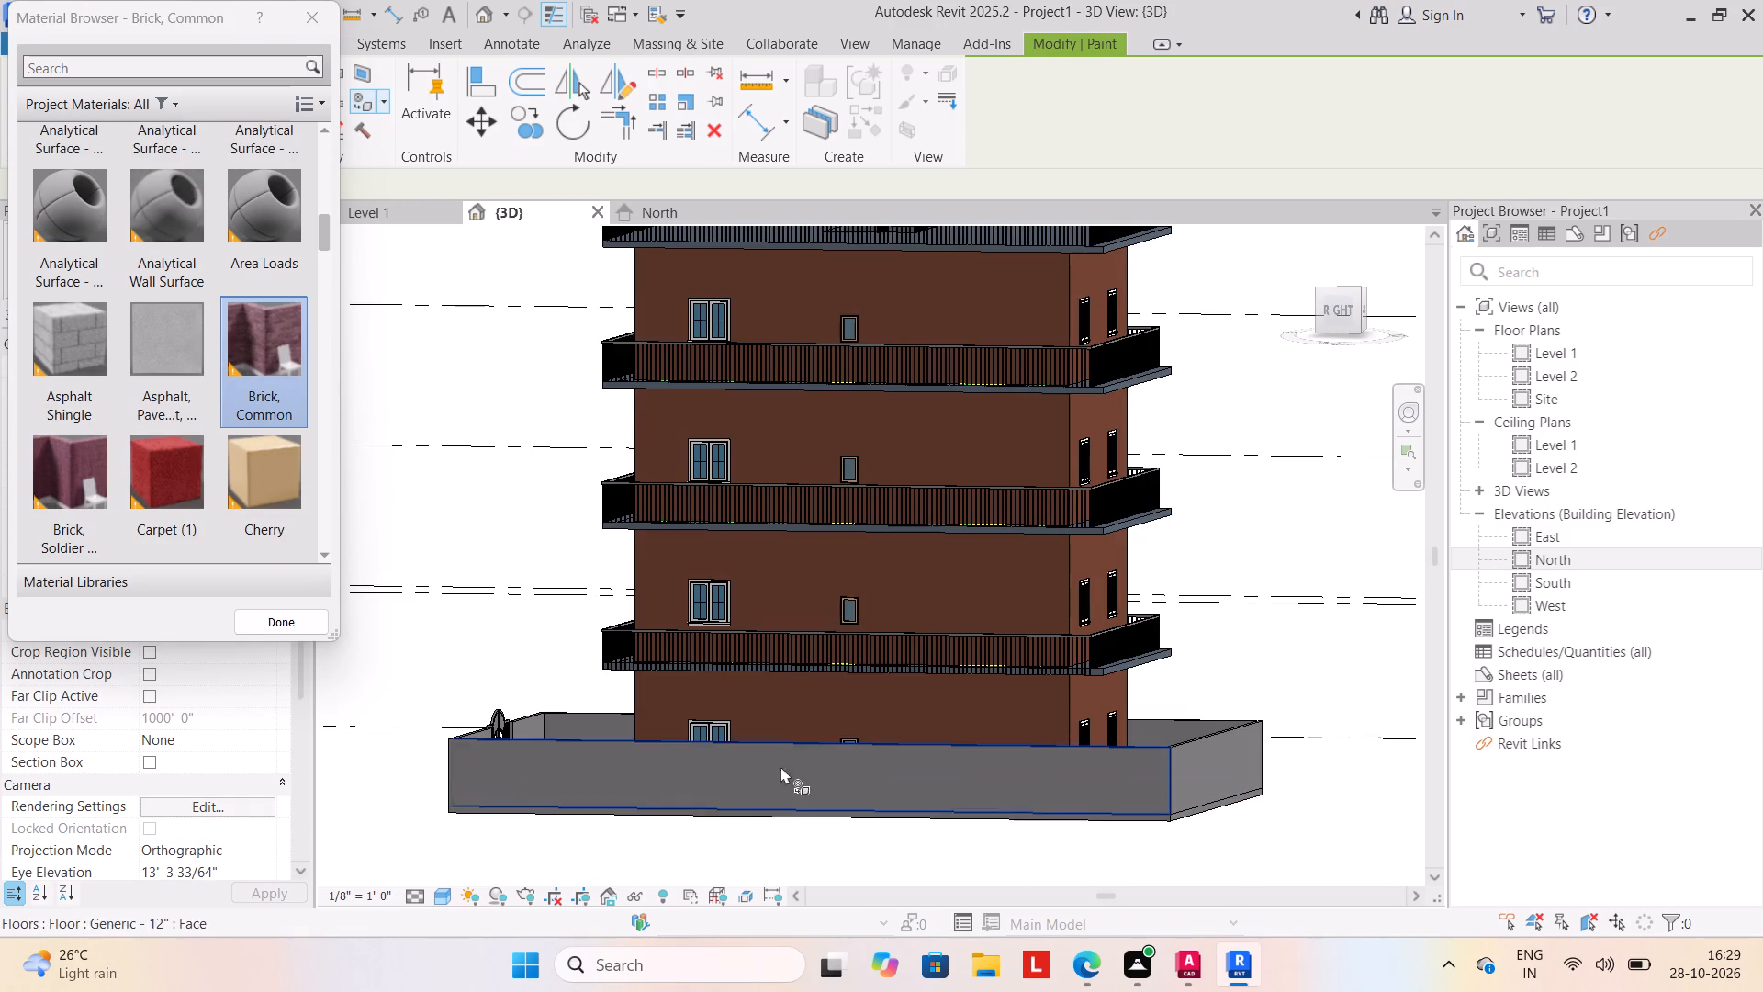
{"action": "left_click_drag", "start_coordinate": [786, 755], "coordinate": [797, 755]}
{"action": "middle_click_drag", "start_coordinate": [902, 800], "coordinate": [554, 796], "text": "shift"}
{"action": "scroll", "coordinate": [782, 800], "scroll_direction": "up", "scroll_amount": 1, "text": "shift"}
{"action": "left_click", "coordinate": [736, 759]}
{"action": "middle_click_drag", "start_coordinate": [758, 821], "coordinate": [613, 821], "text": "shift"}
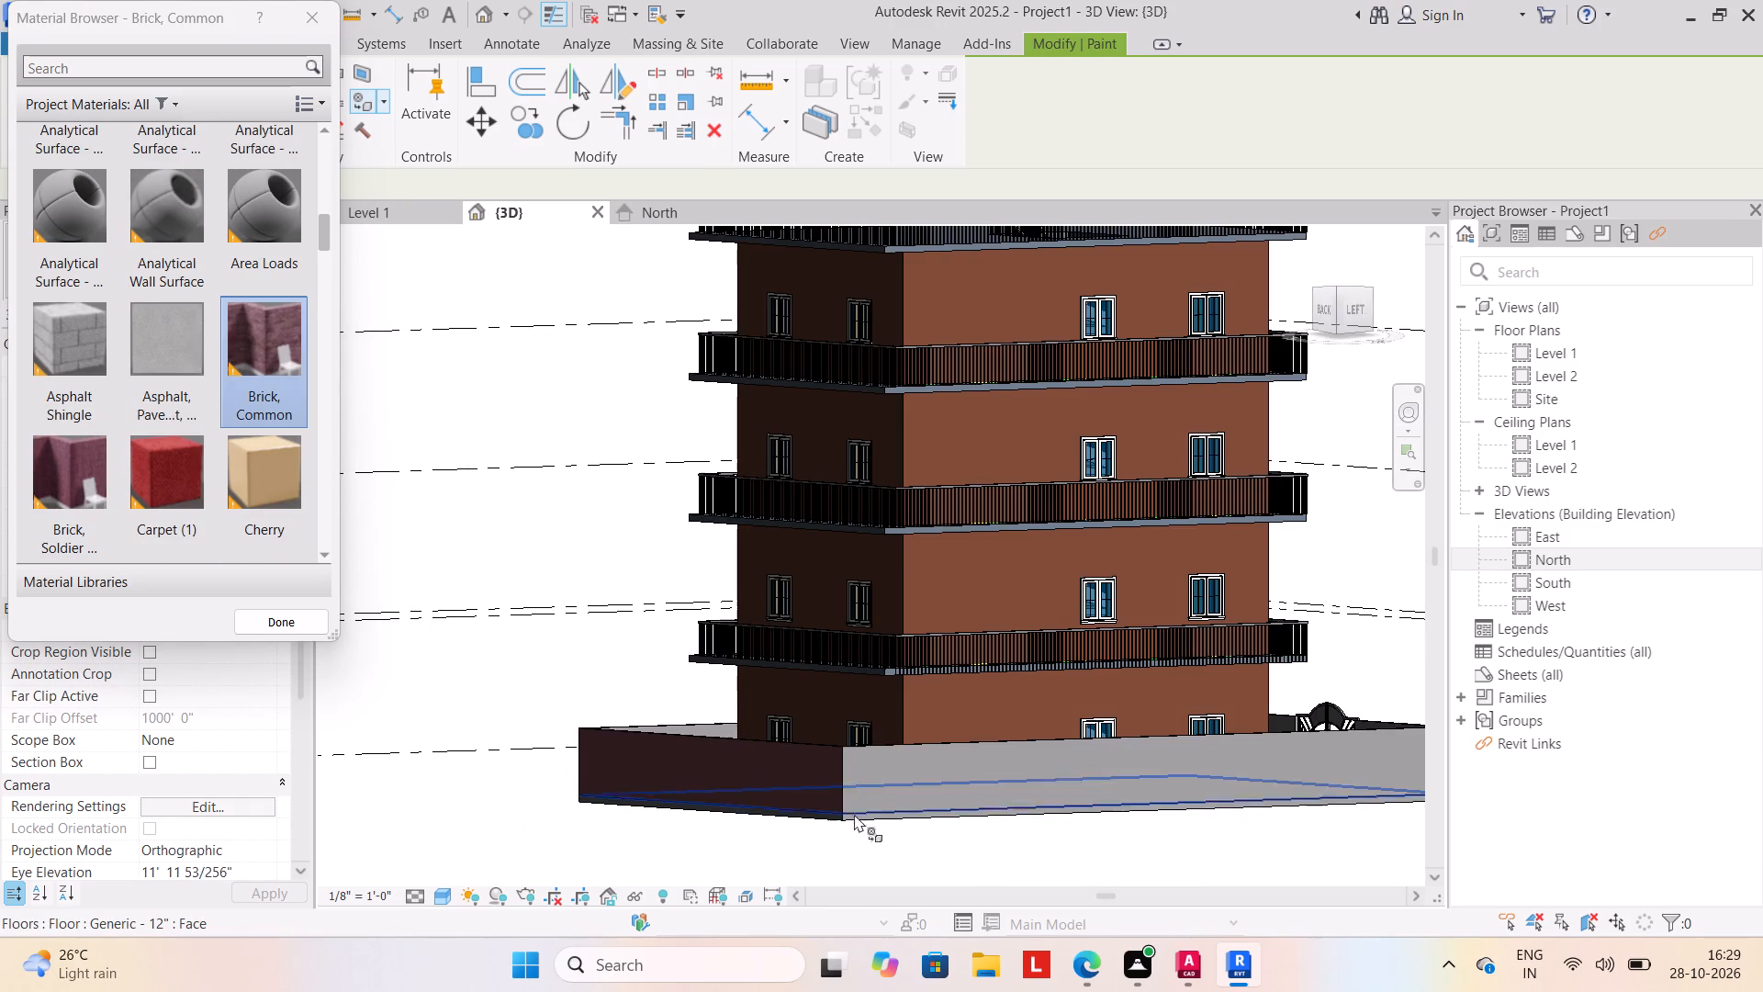
{"action": "left_click", "coordinate": [989, 786]}
{"action": "middle_click_drag", "start_coordinate": [1039, 808], "coordinate": [614, 831], "text": "shift"}
{"action": "middle_click_drag", "start_coordinate": [792, 840], "coordinate": [721, 753]}
{"action": "middle_click_drag", "start_coordinate": [905, 787], "coordinate": [889, 844], "text": "shift"}
{"action": "scroll", "coordinate": [881, 859], "scroll_direction": "up", "scroll_amount": 1, "text": "shift"}
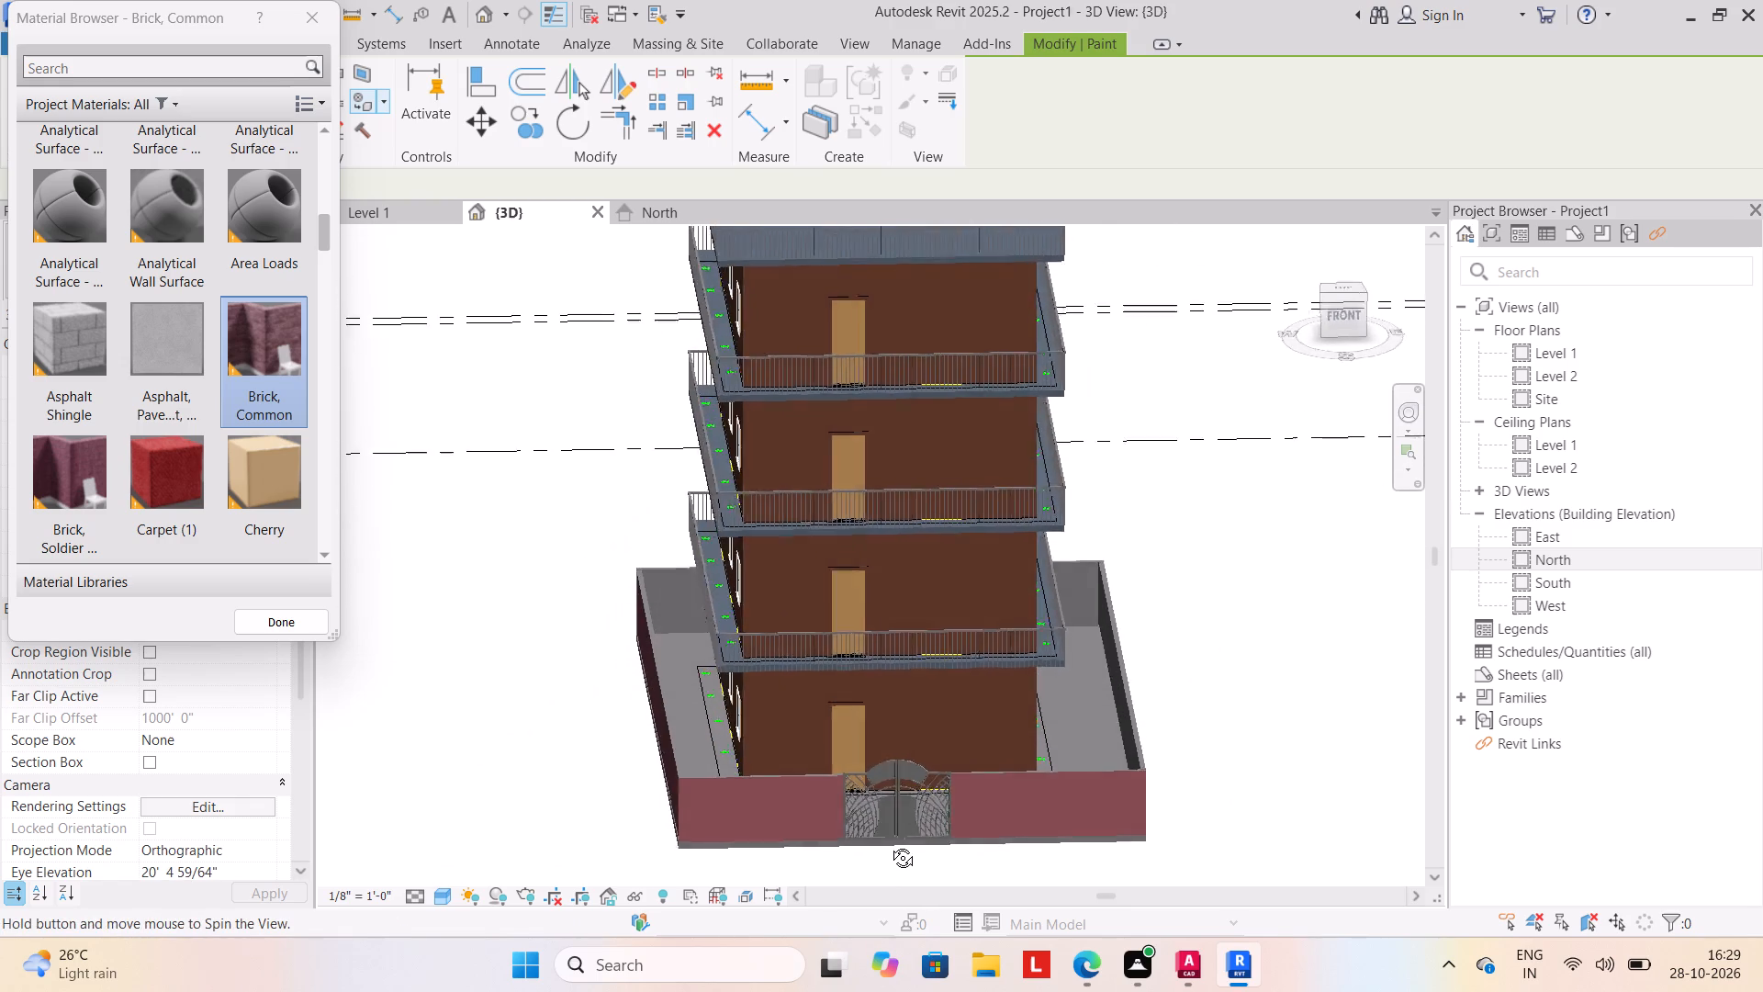
{"action": "middle_click_drag", "start_coordinate": [889, 844], "coordinate": [892, 839], "text": "shift"}
{"action": "left_click", "coordinate": [326, 12]}
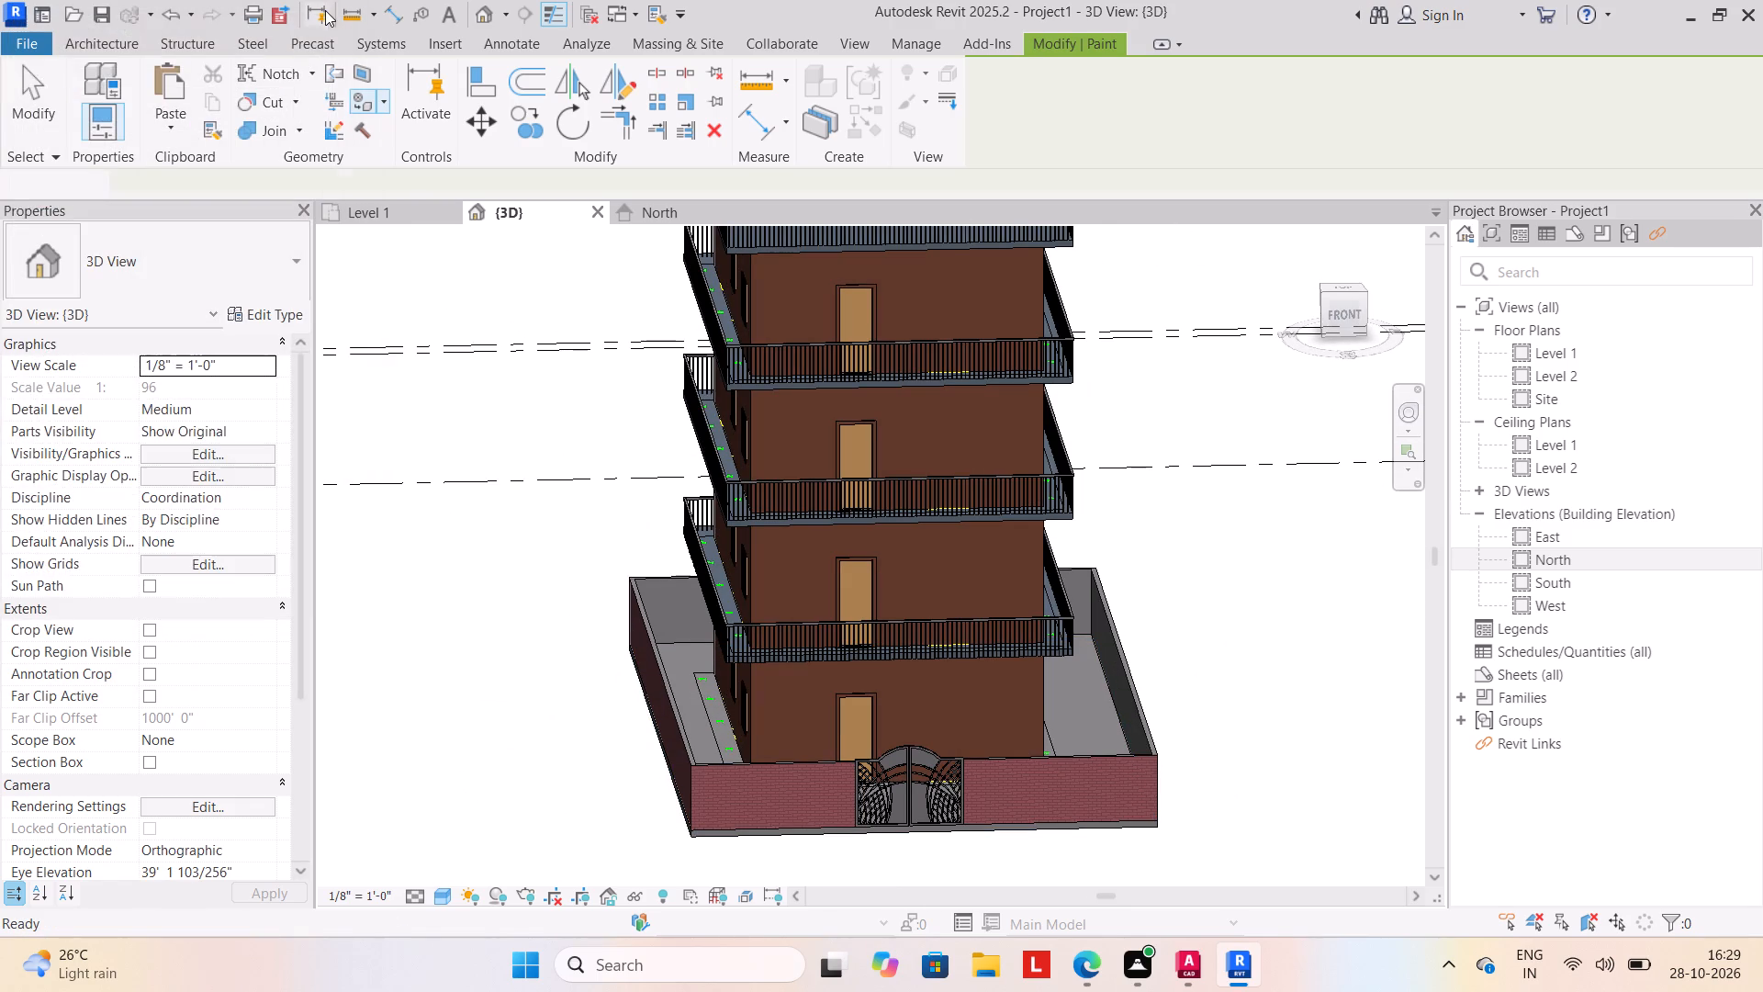
Create an in-place model in the Generic Models category, named Generic Models 1.
{"action": "left_click", "coordinate": [106, 48]}
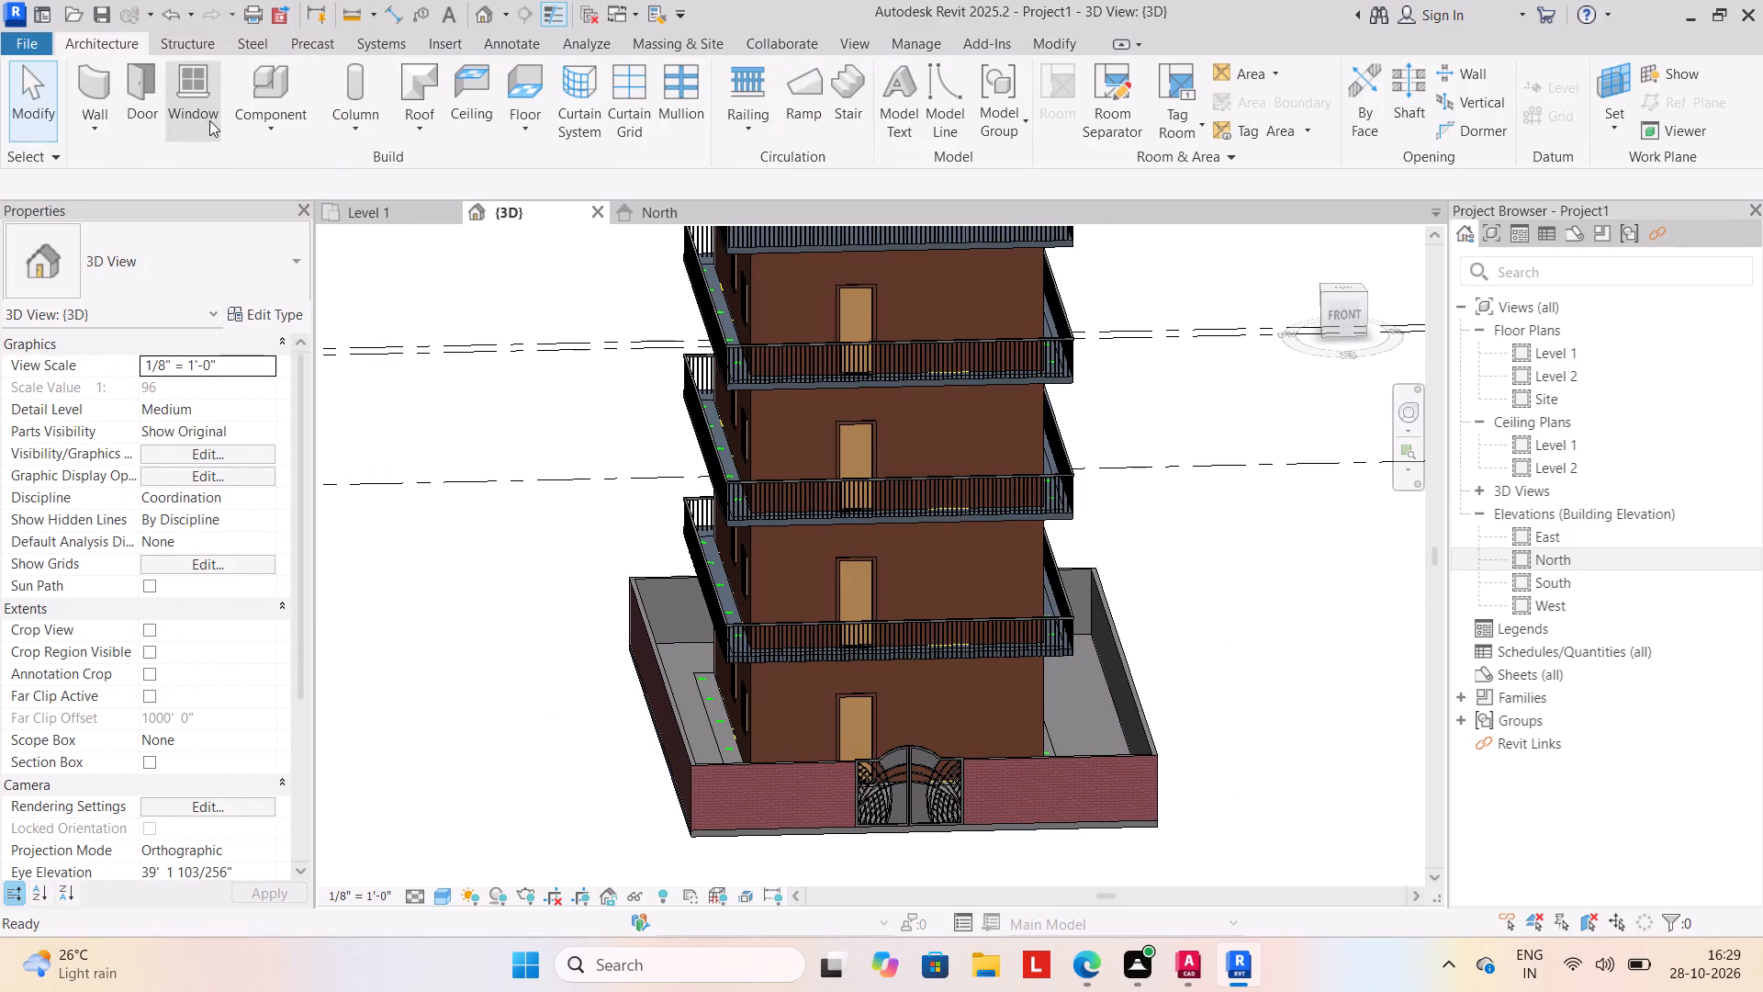
{"action": "left_click", "coordinate": [254, 127]}
{"action": "left_click", "coordinate": [309, 219]}
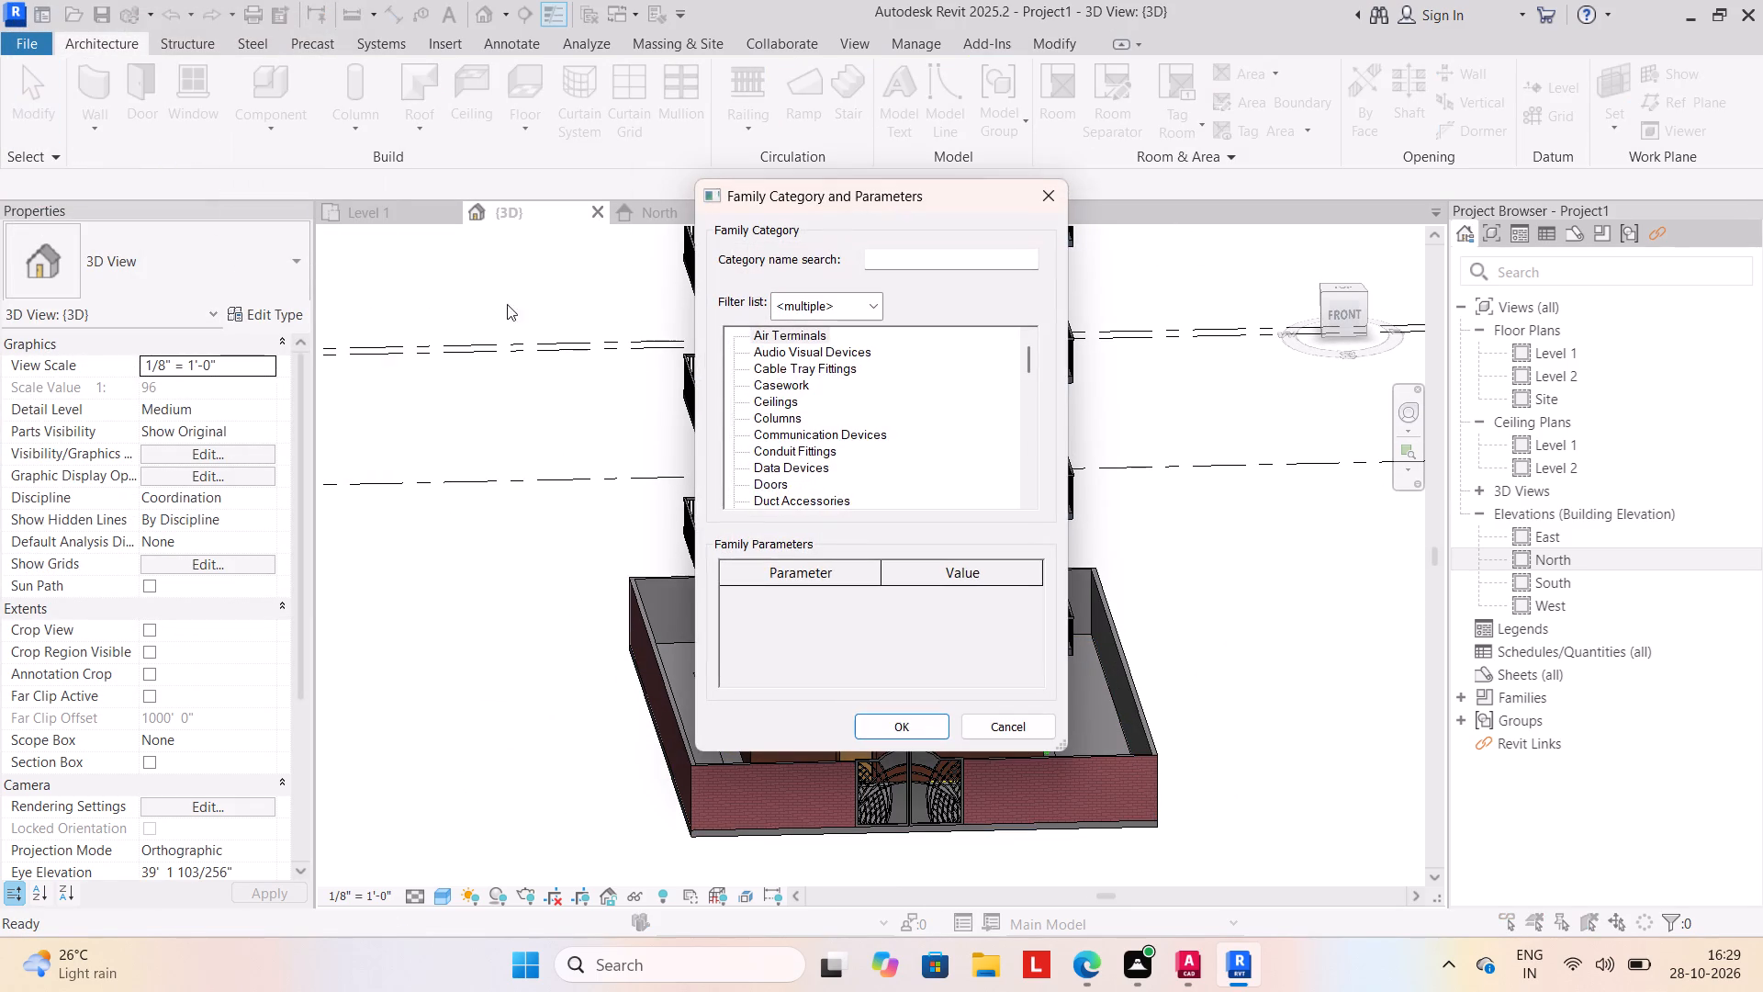
{"action": "scroll", "coordinate": [978, 490], "scroll_direction": "down", "scroll_amount": 5}
{"action": "scroll", "coordinate": [830, 441], "scroll_direction": "down", "scroll_amount": 2}
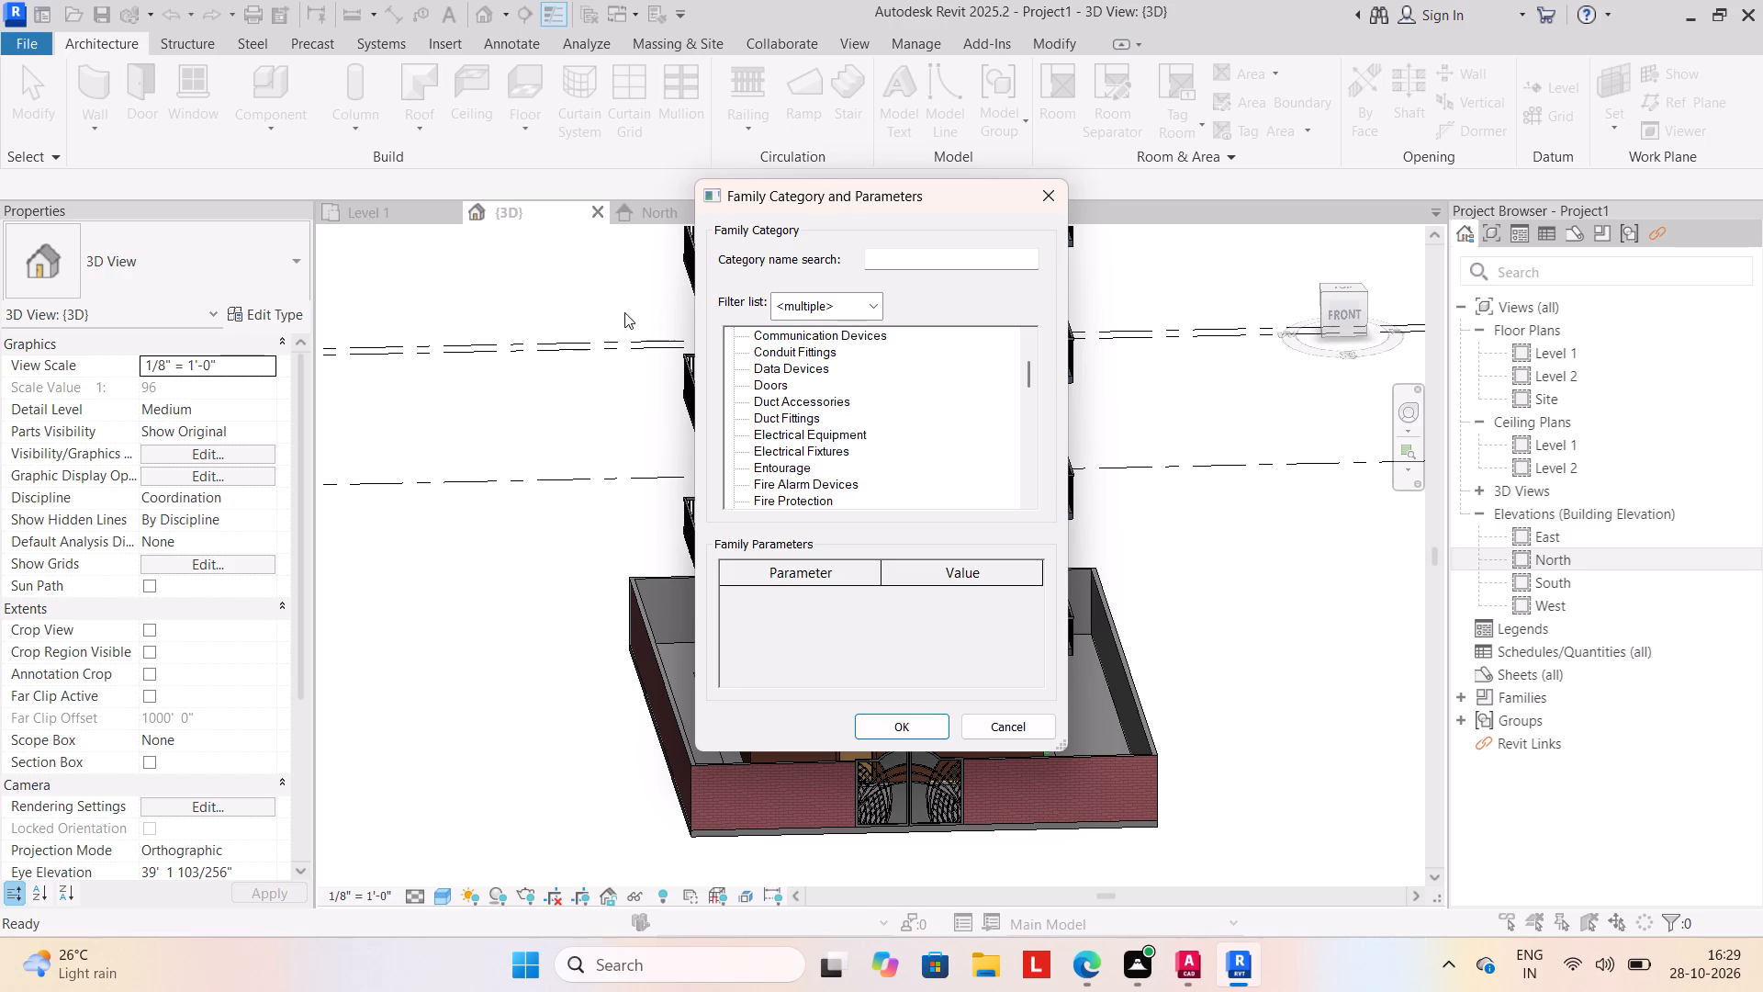
{"action": "right_click_drag", "start_coordinate": [487, 291], "coordinate": [439, 271]}
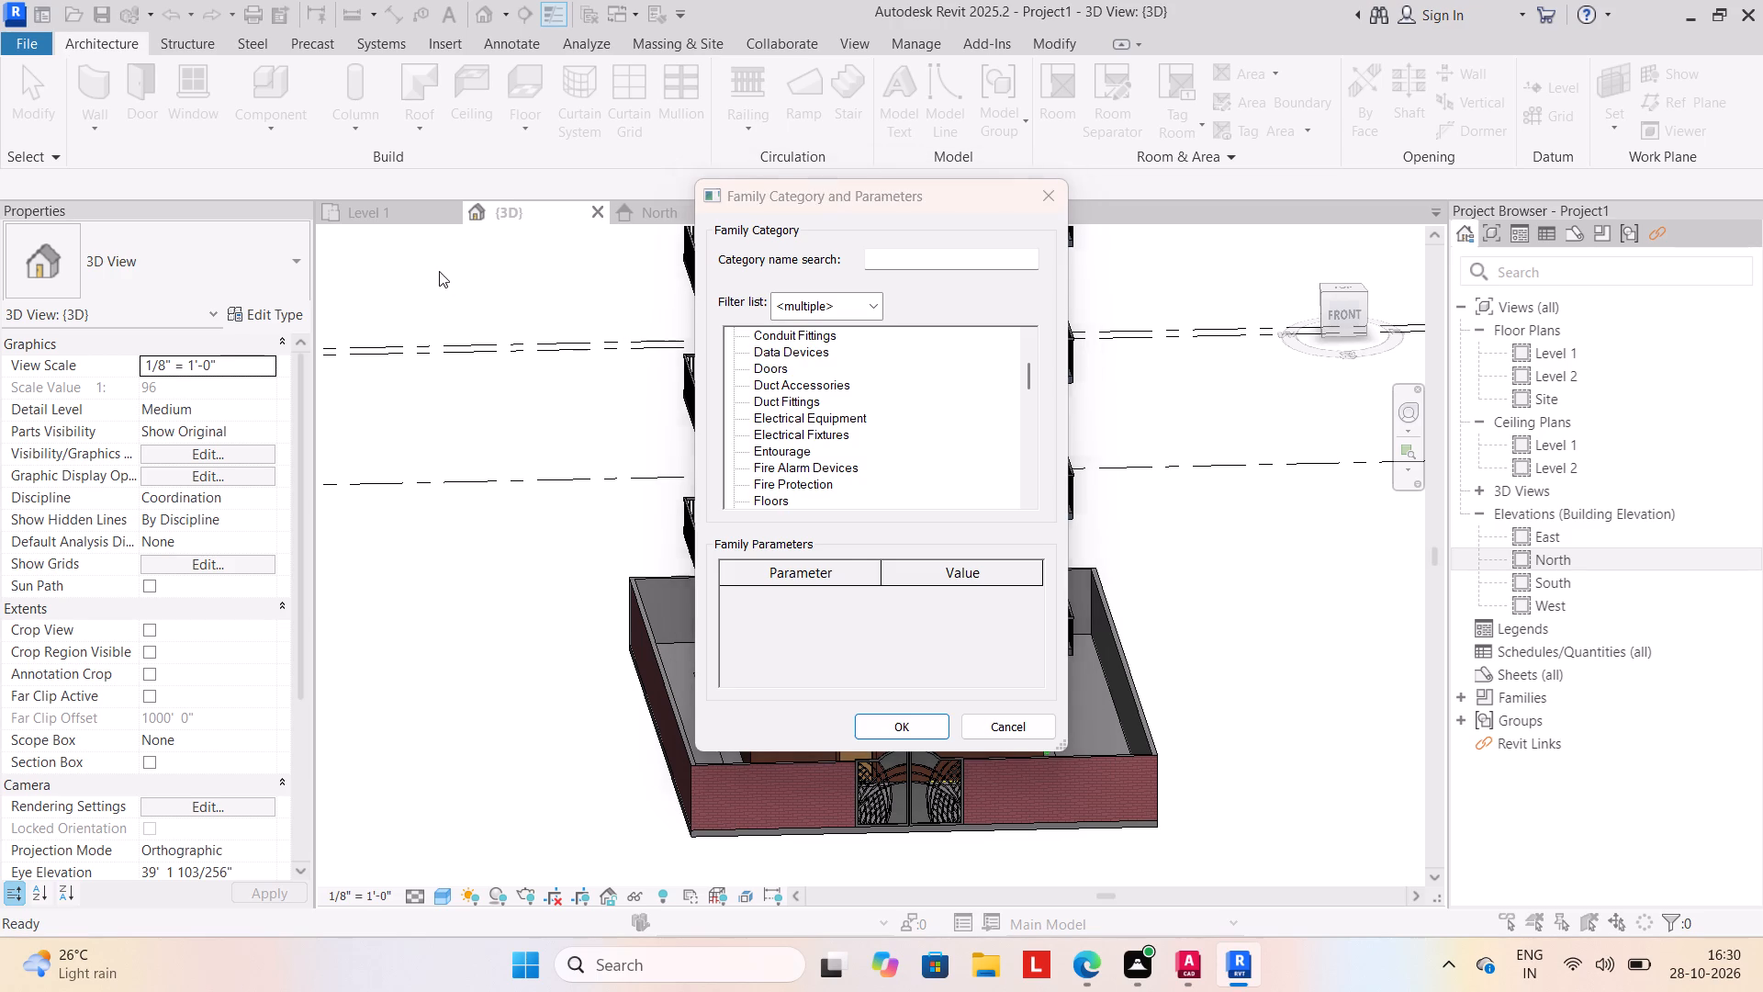
{"action": "right_click_drag", "start_coordinate": [439, 271], "coordinate": [430, 261]}
{"action": "scroll", "coordinate": [864, 527], "scroll_direction": "down", "scroll_amount": 6}
{"action": "scroll", "coordinate": [850, 450], "scroll_direction": "down", "scroll_amount": 5}
{"action": "left_click", "coordinate": [825, 483]}
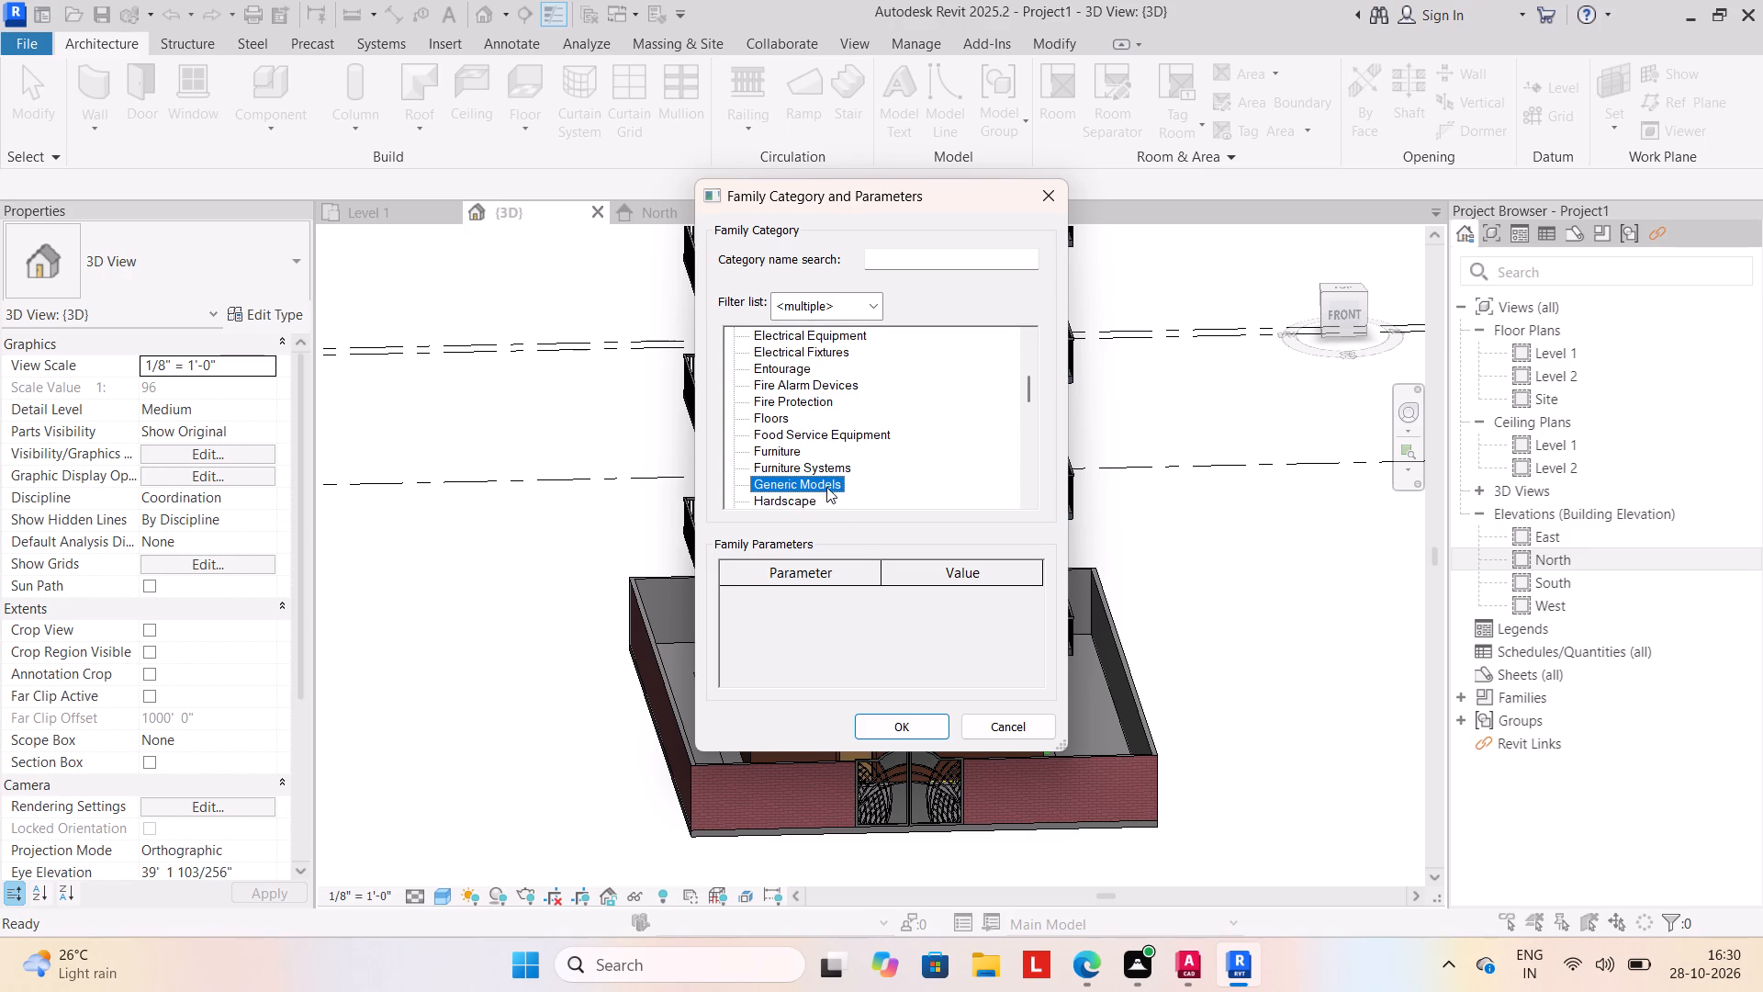
{"action": "left_click", "coordinate": [888, 725]}
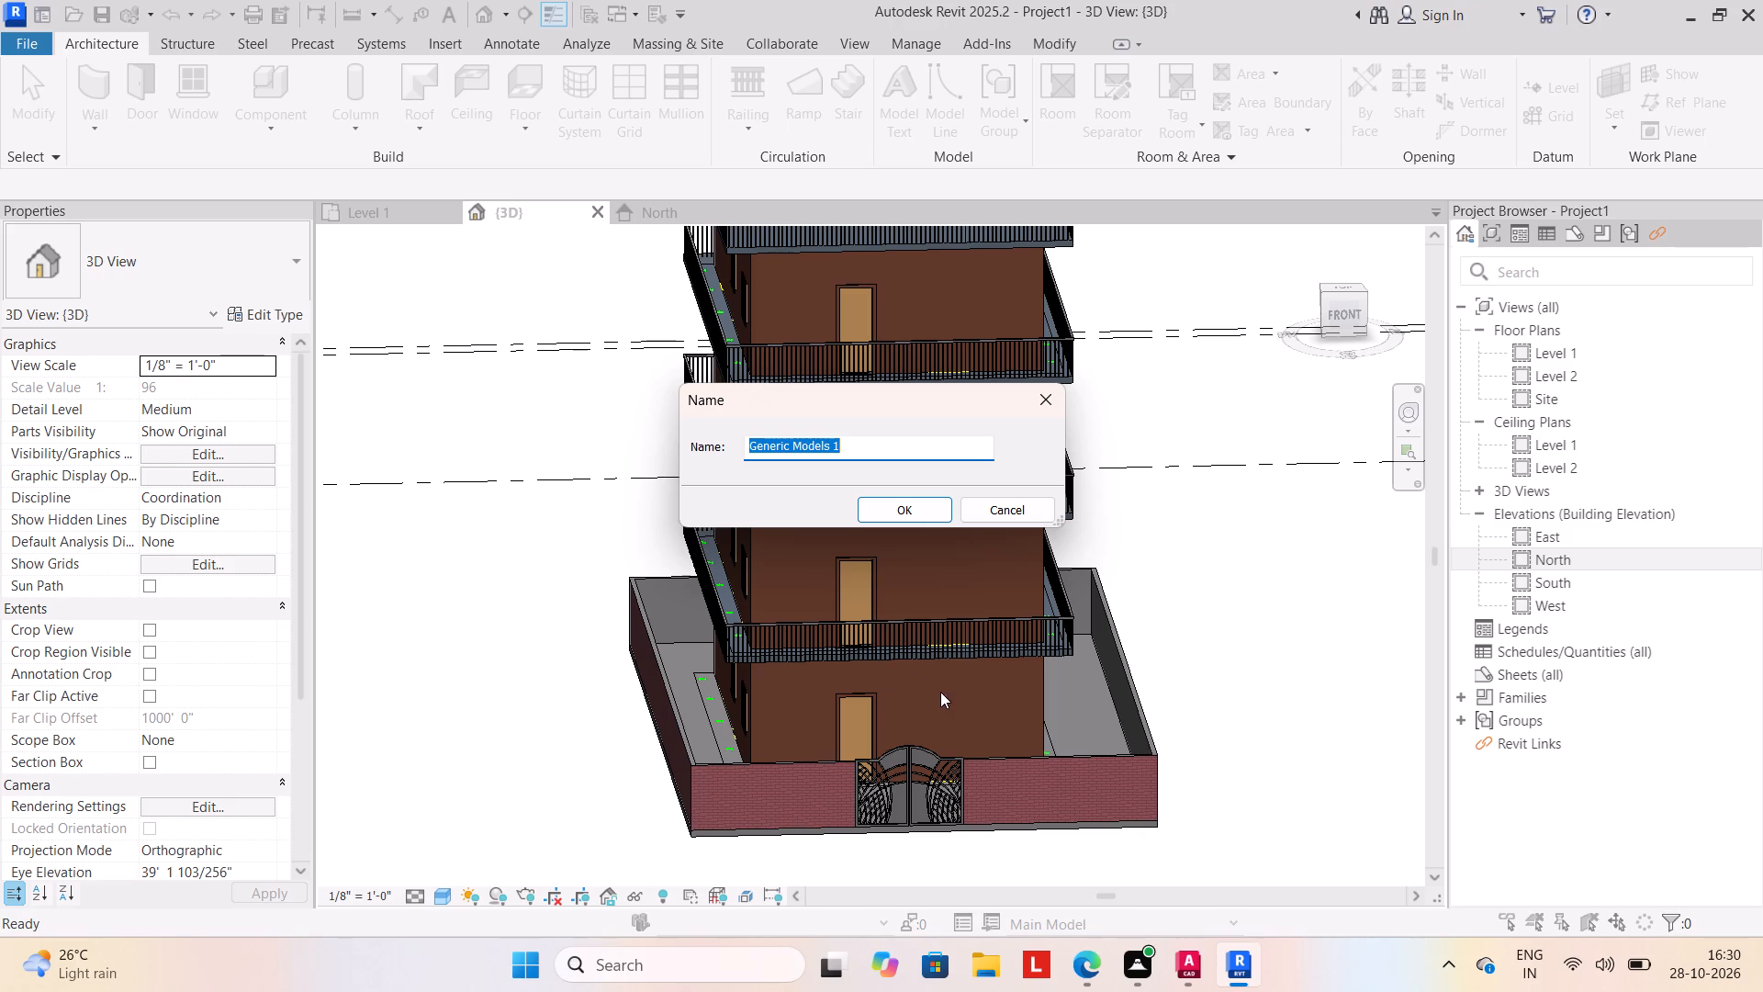
{"action": "left_click", "coordinate": [902, 512]}
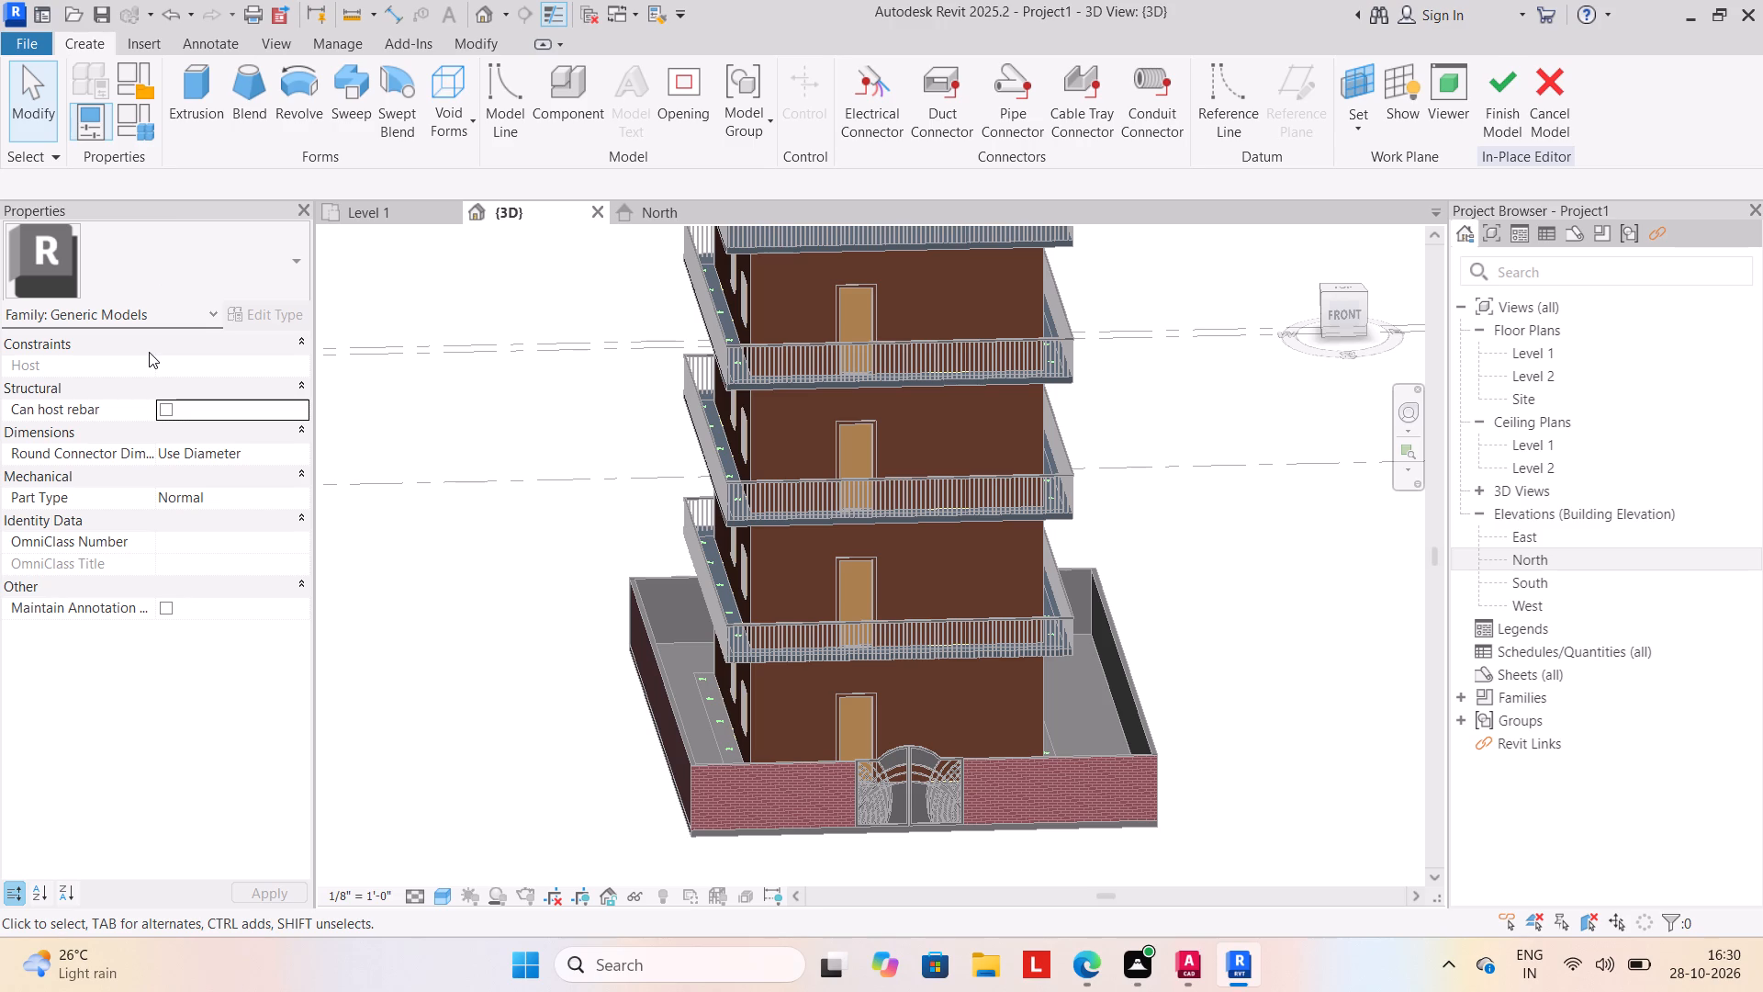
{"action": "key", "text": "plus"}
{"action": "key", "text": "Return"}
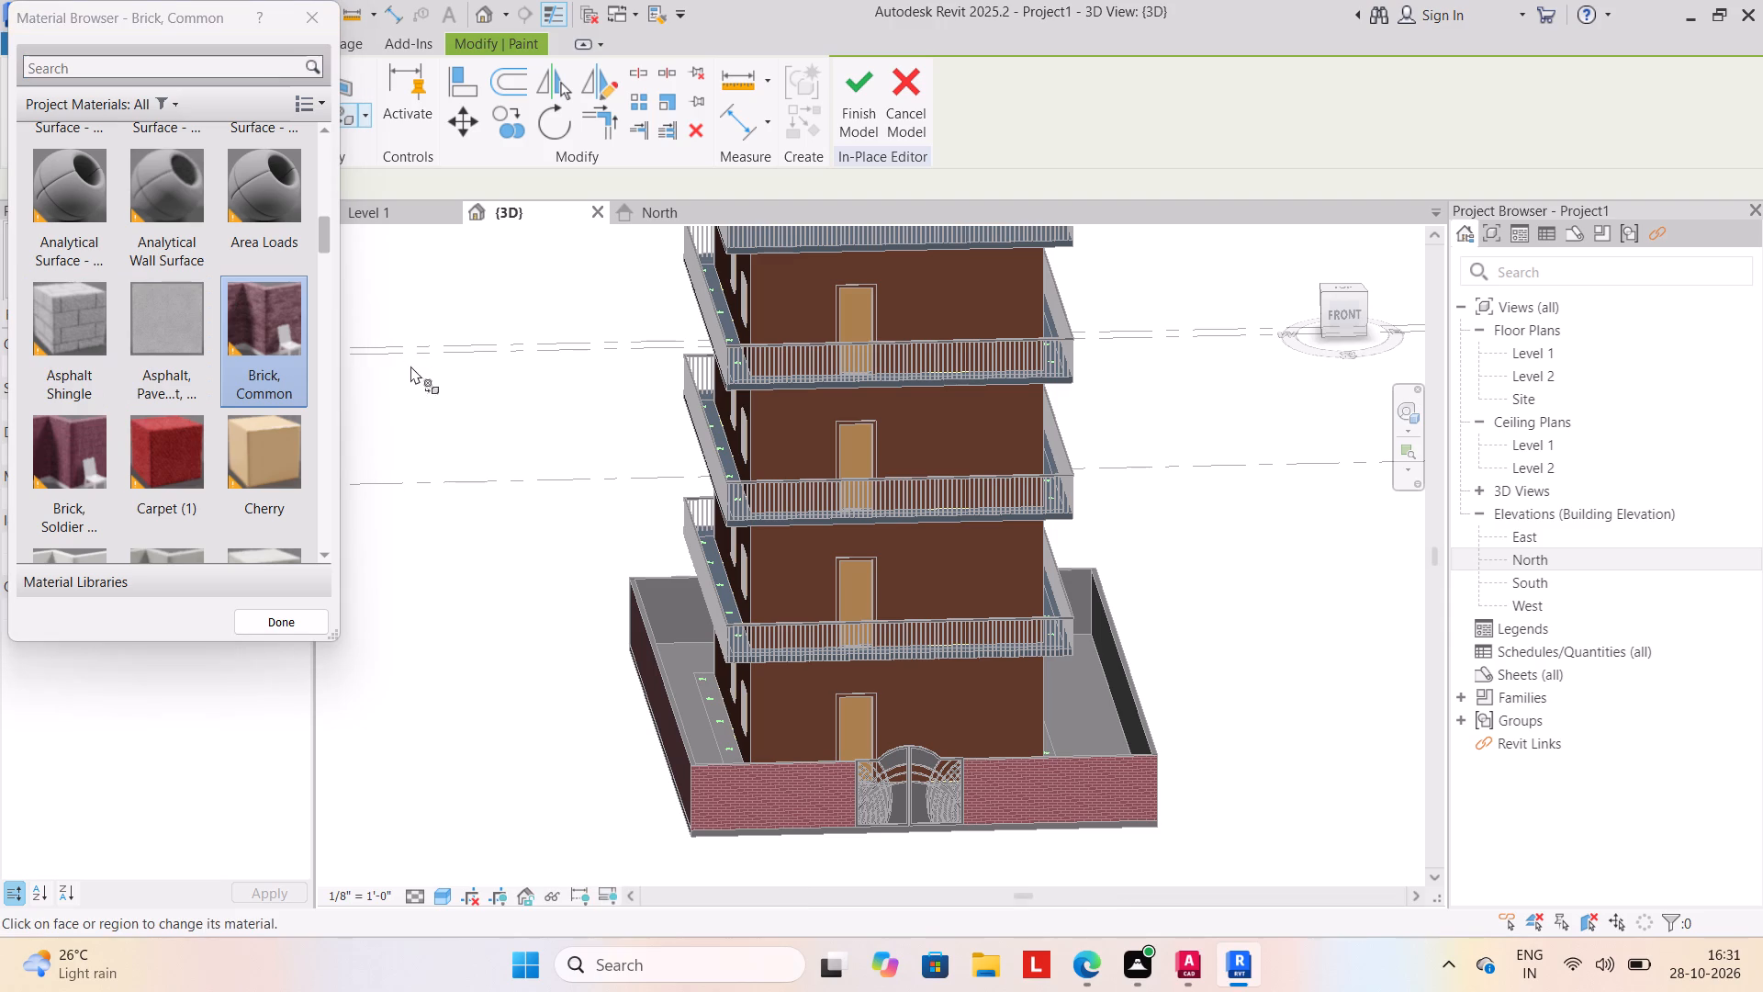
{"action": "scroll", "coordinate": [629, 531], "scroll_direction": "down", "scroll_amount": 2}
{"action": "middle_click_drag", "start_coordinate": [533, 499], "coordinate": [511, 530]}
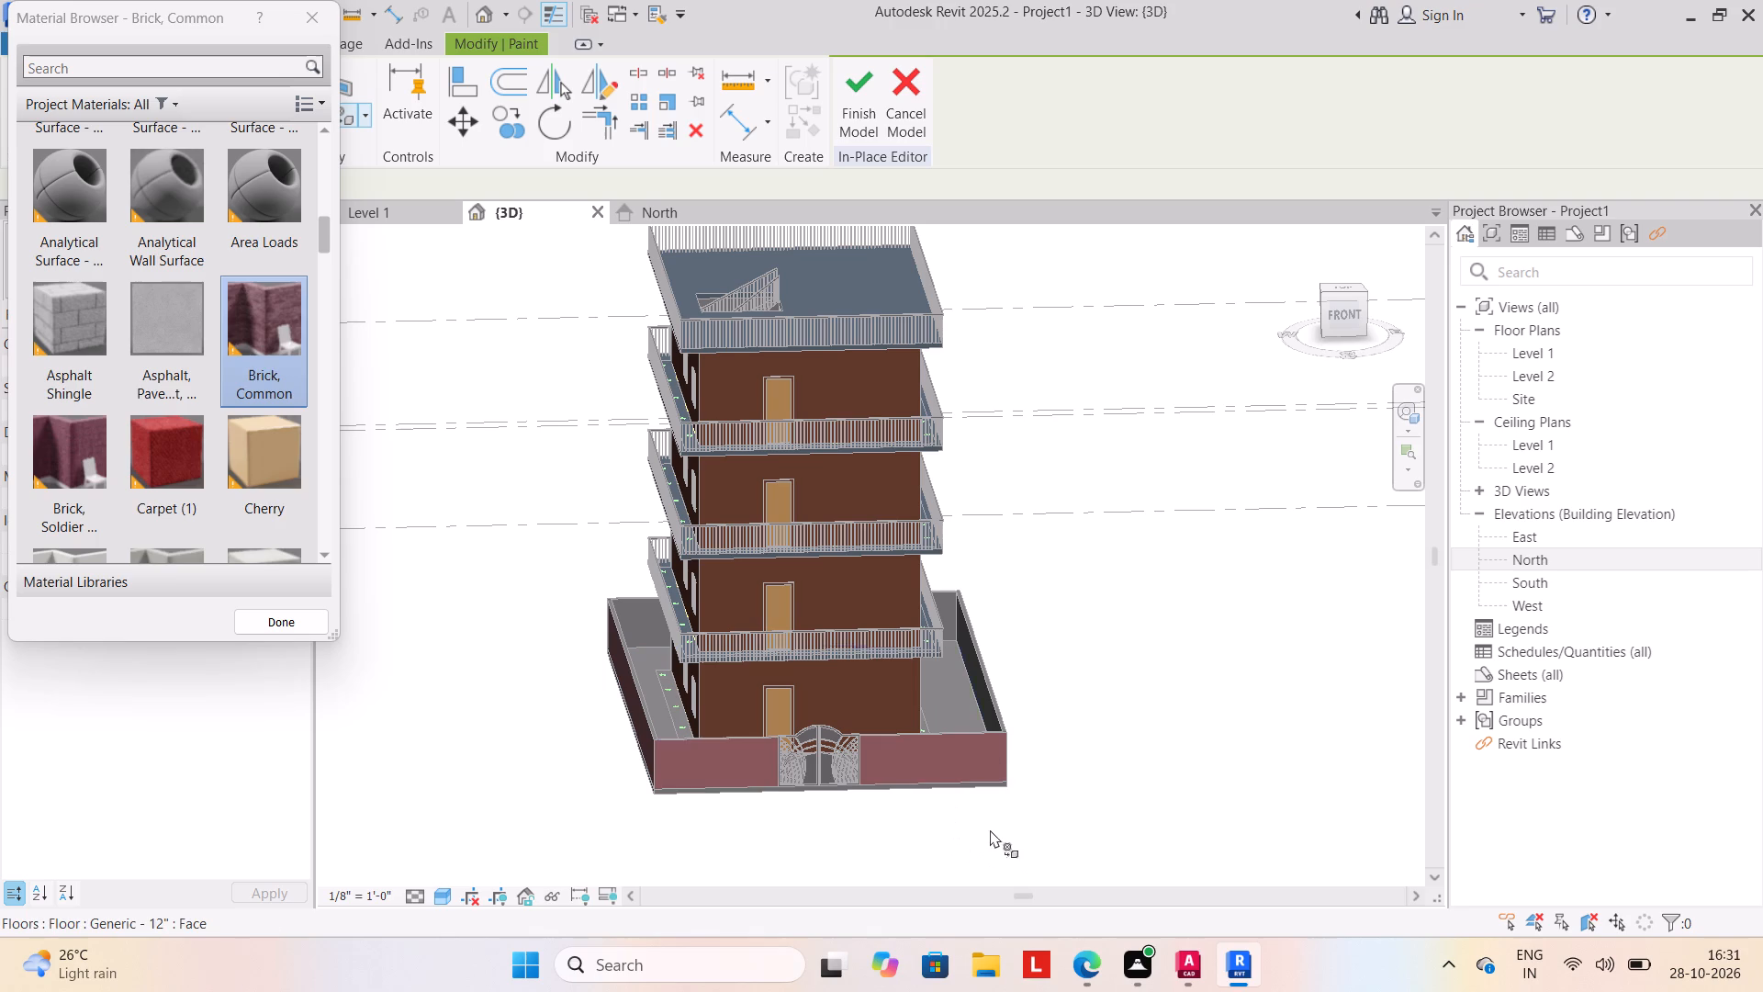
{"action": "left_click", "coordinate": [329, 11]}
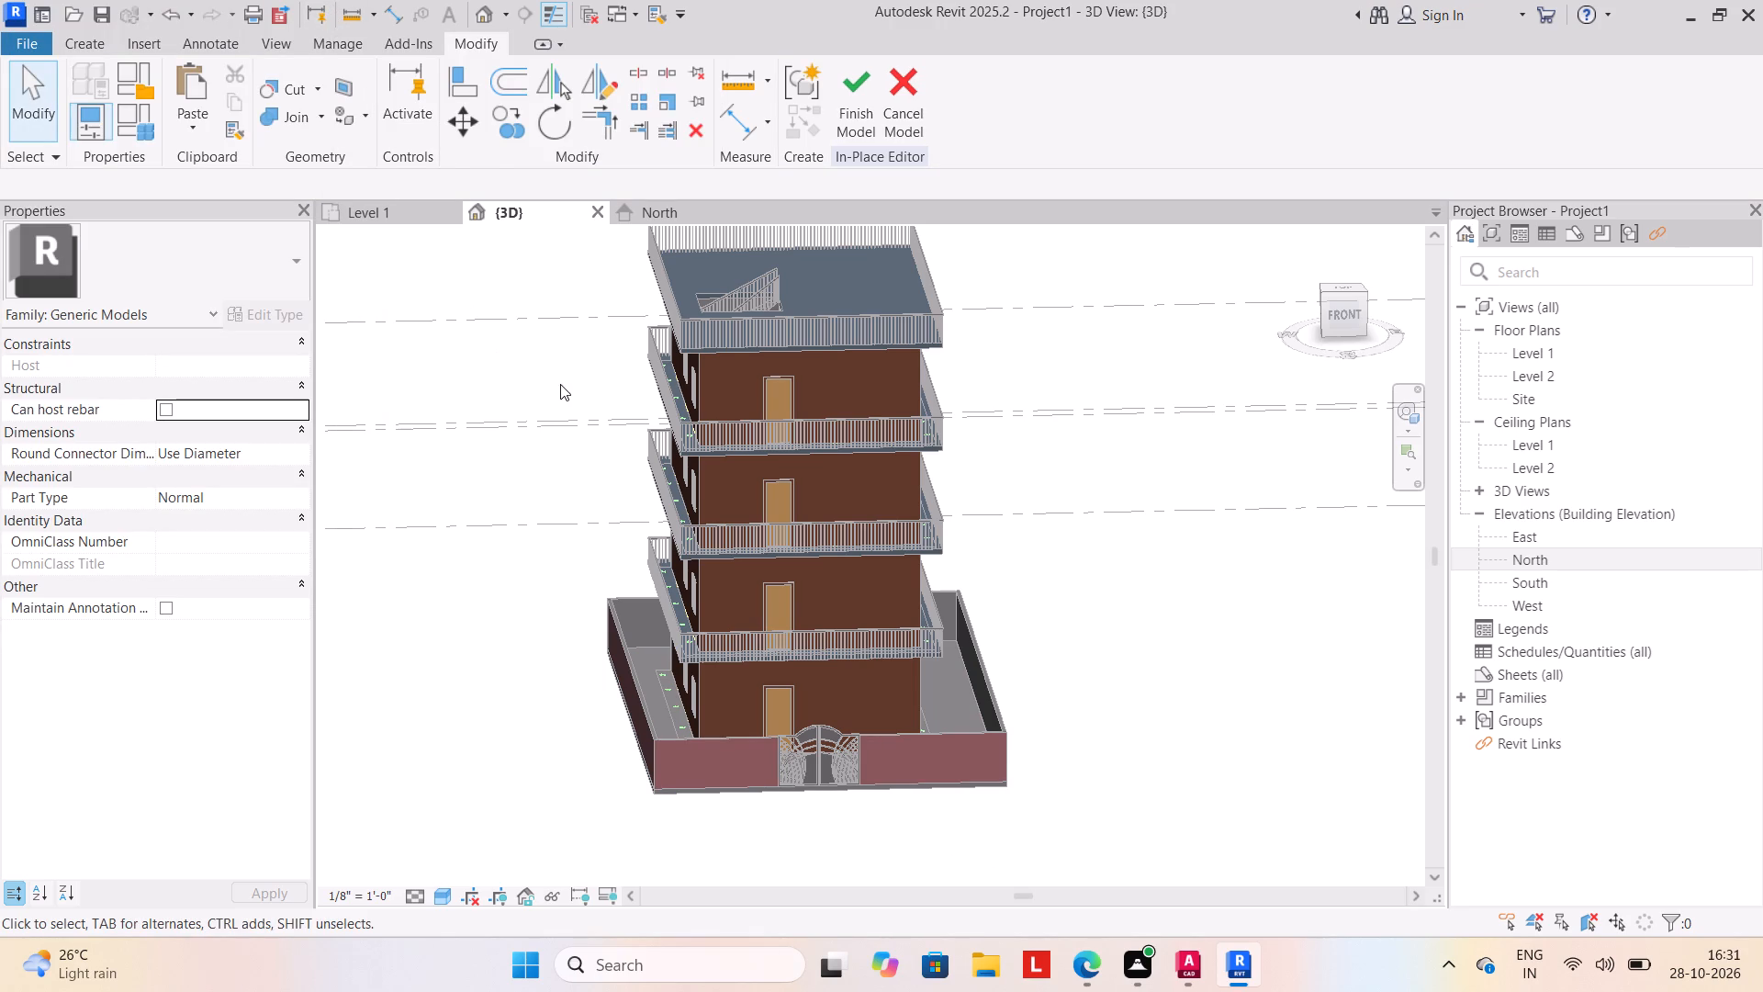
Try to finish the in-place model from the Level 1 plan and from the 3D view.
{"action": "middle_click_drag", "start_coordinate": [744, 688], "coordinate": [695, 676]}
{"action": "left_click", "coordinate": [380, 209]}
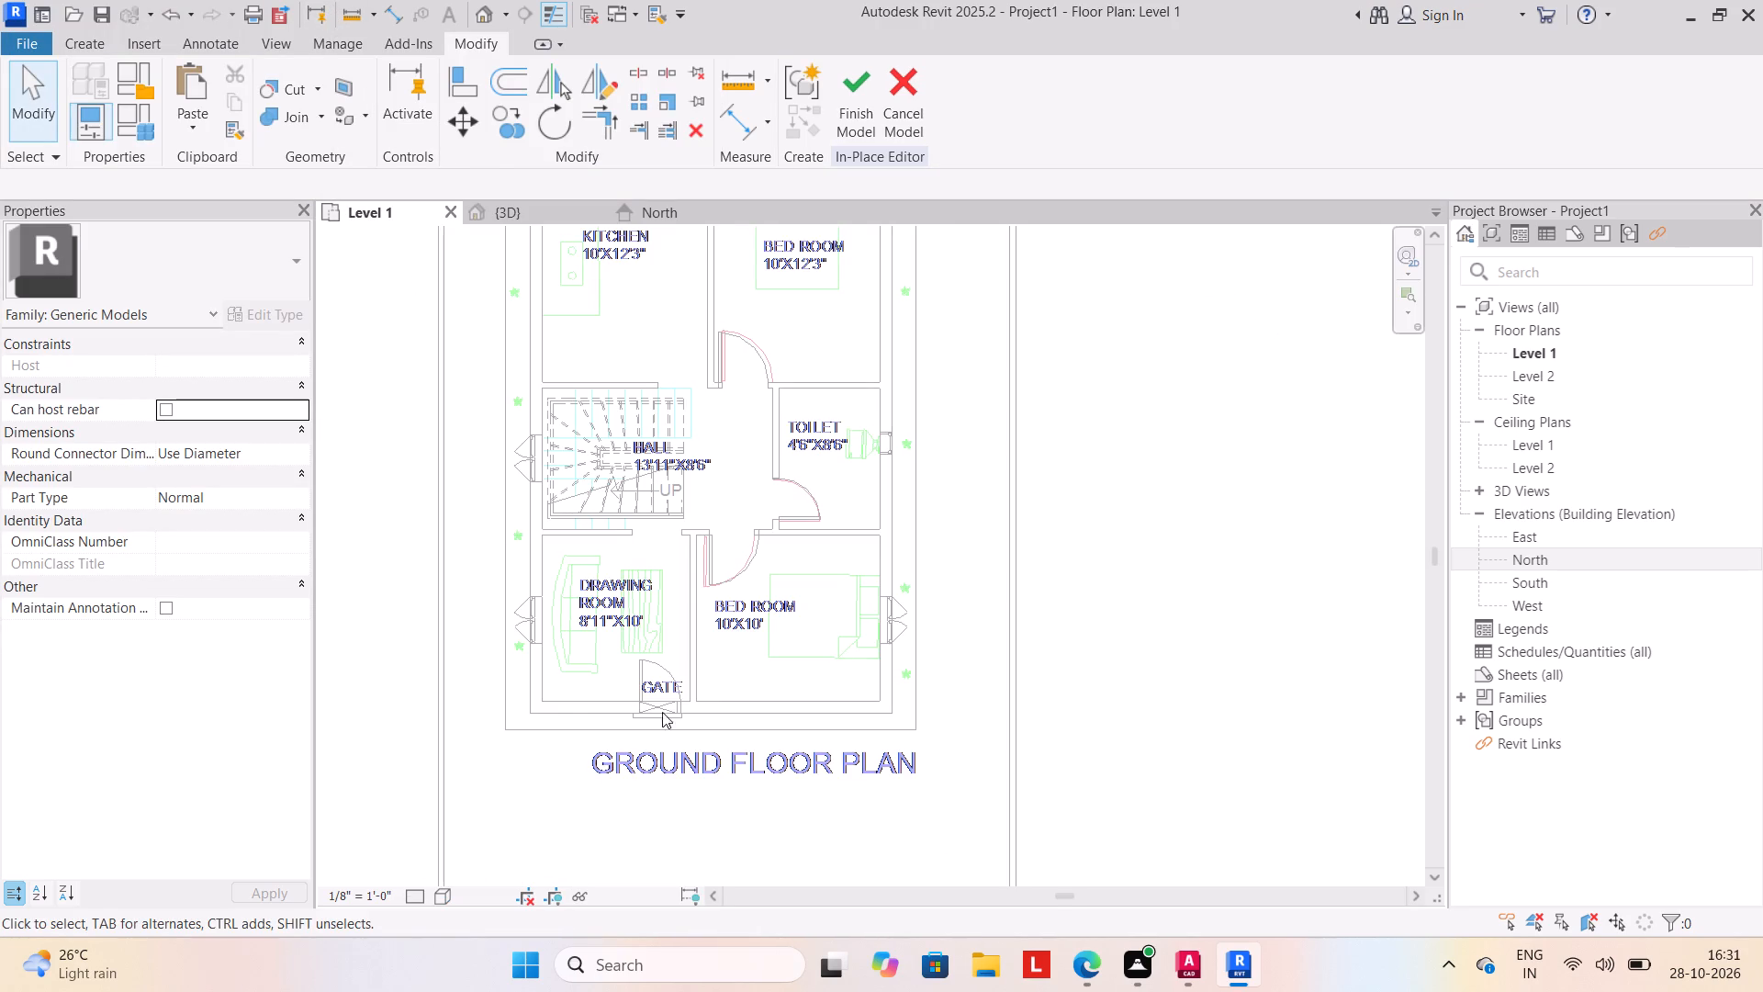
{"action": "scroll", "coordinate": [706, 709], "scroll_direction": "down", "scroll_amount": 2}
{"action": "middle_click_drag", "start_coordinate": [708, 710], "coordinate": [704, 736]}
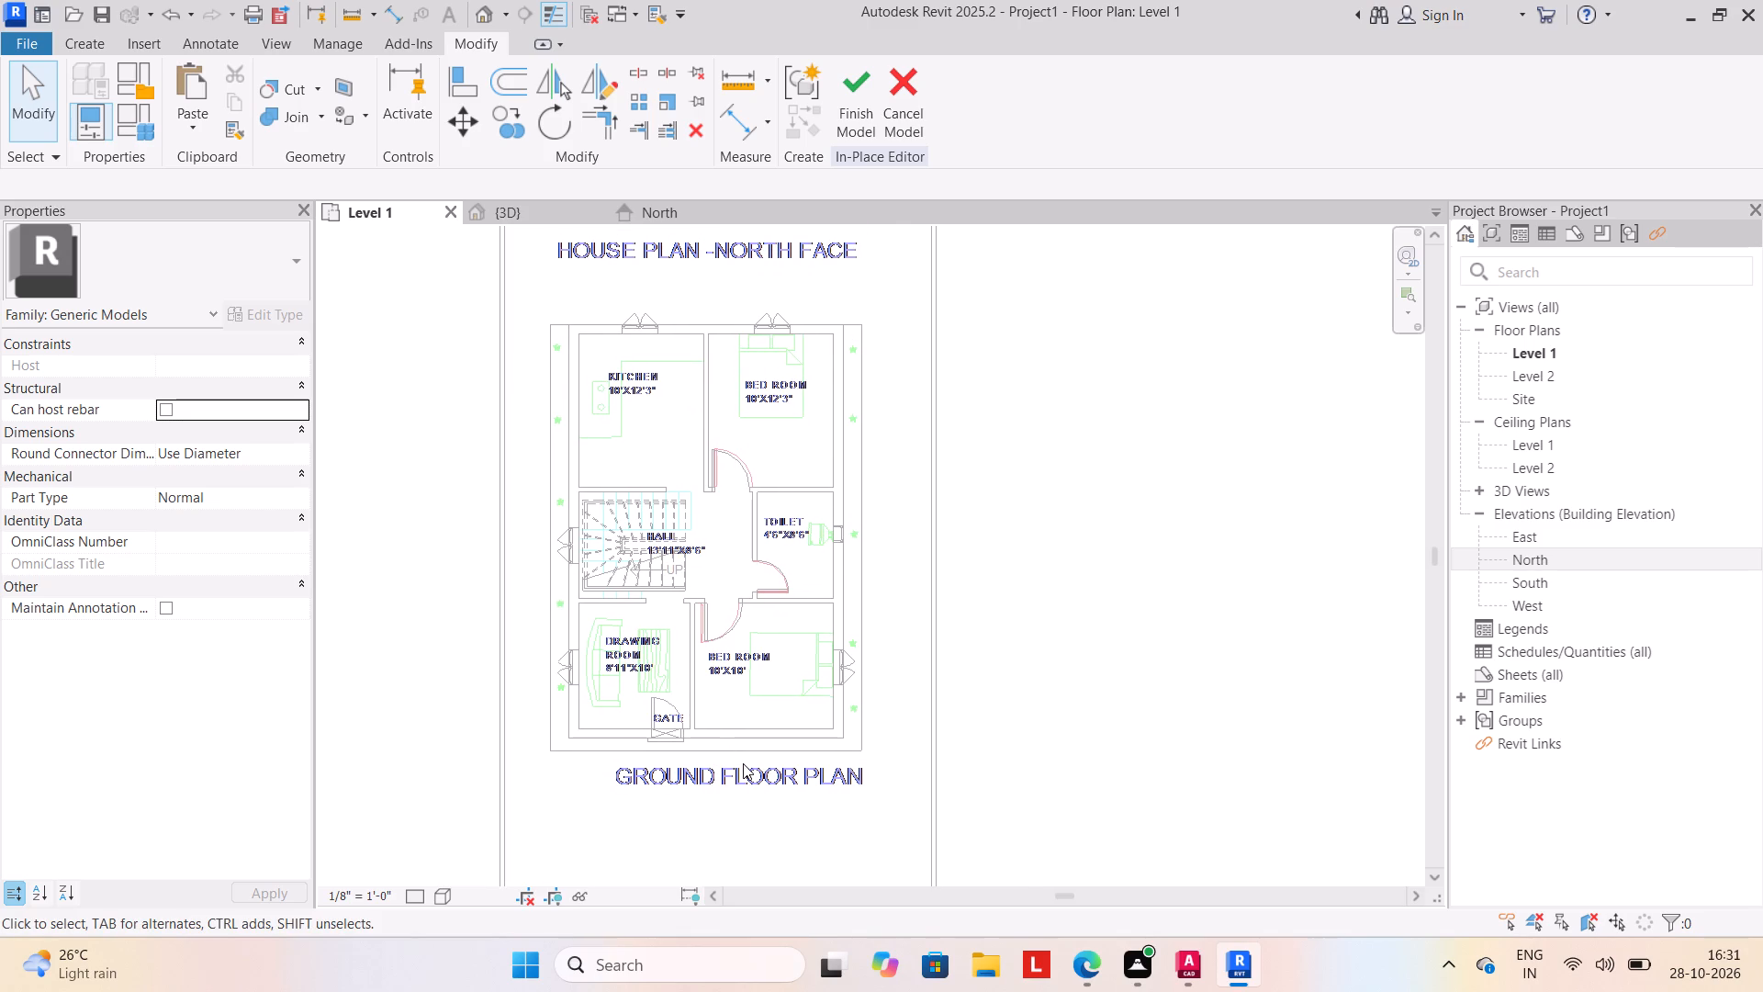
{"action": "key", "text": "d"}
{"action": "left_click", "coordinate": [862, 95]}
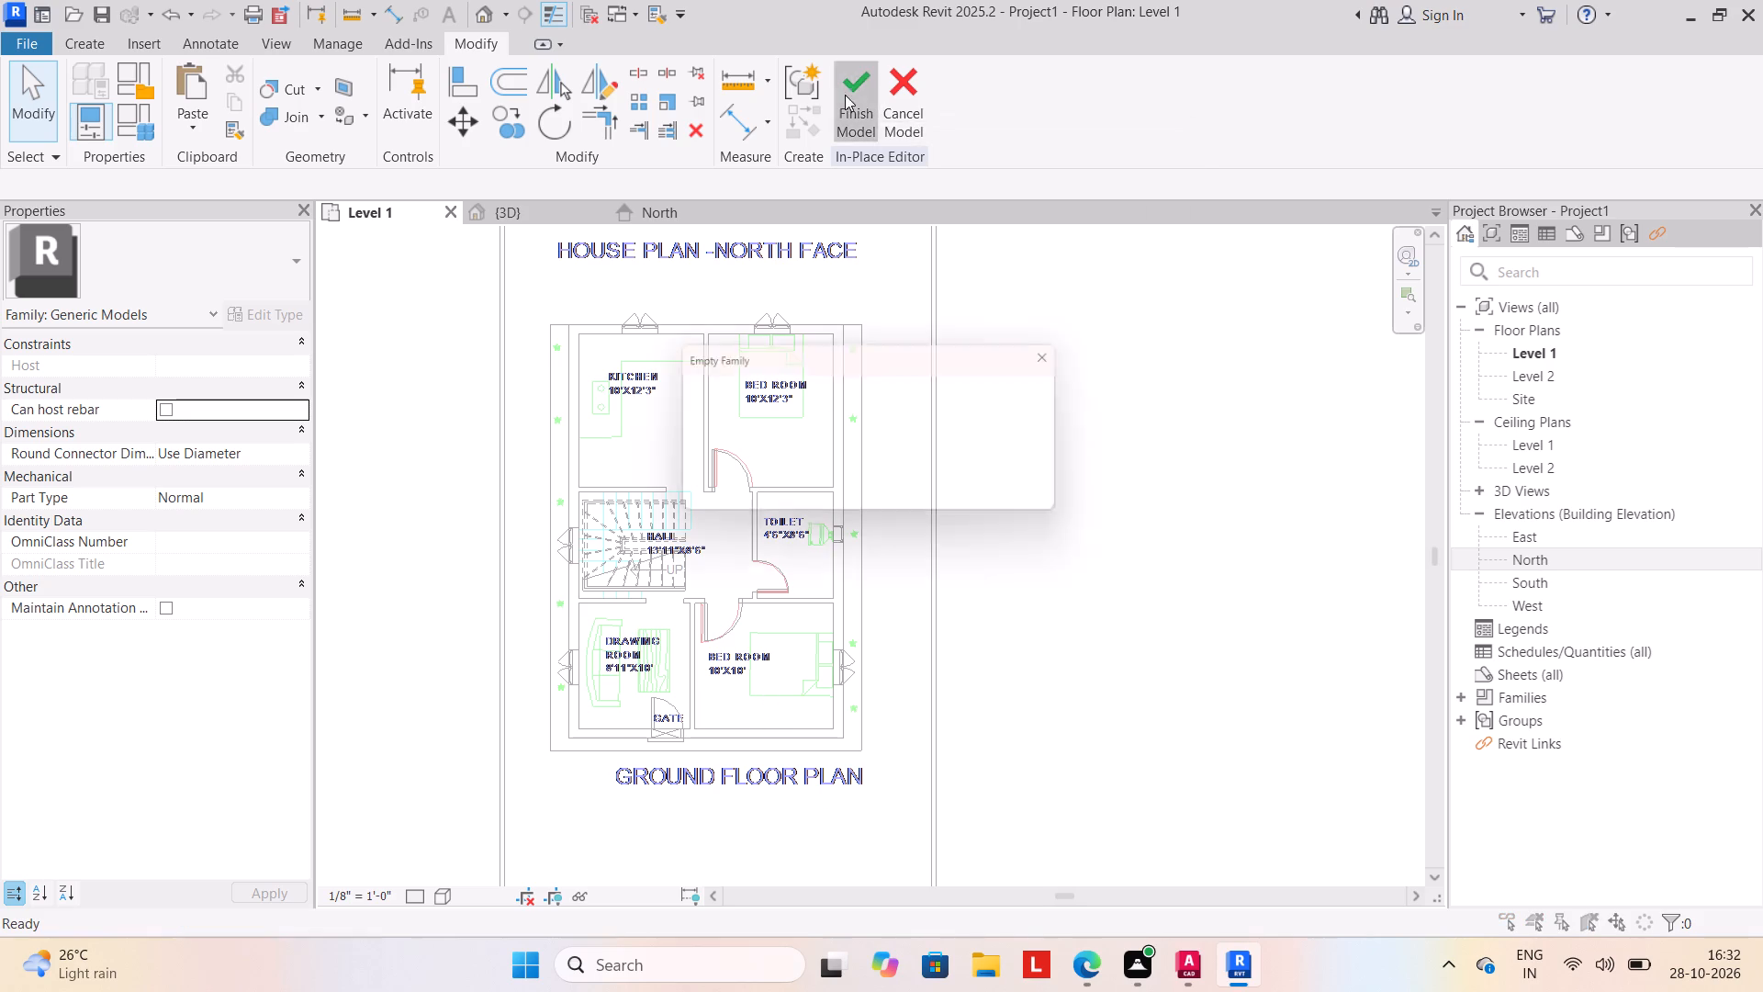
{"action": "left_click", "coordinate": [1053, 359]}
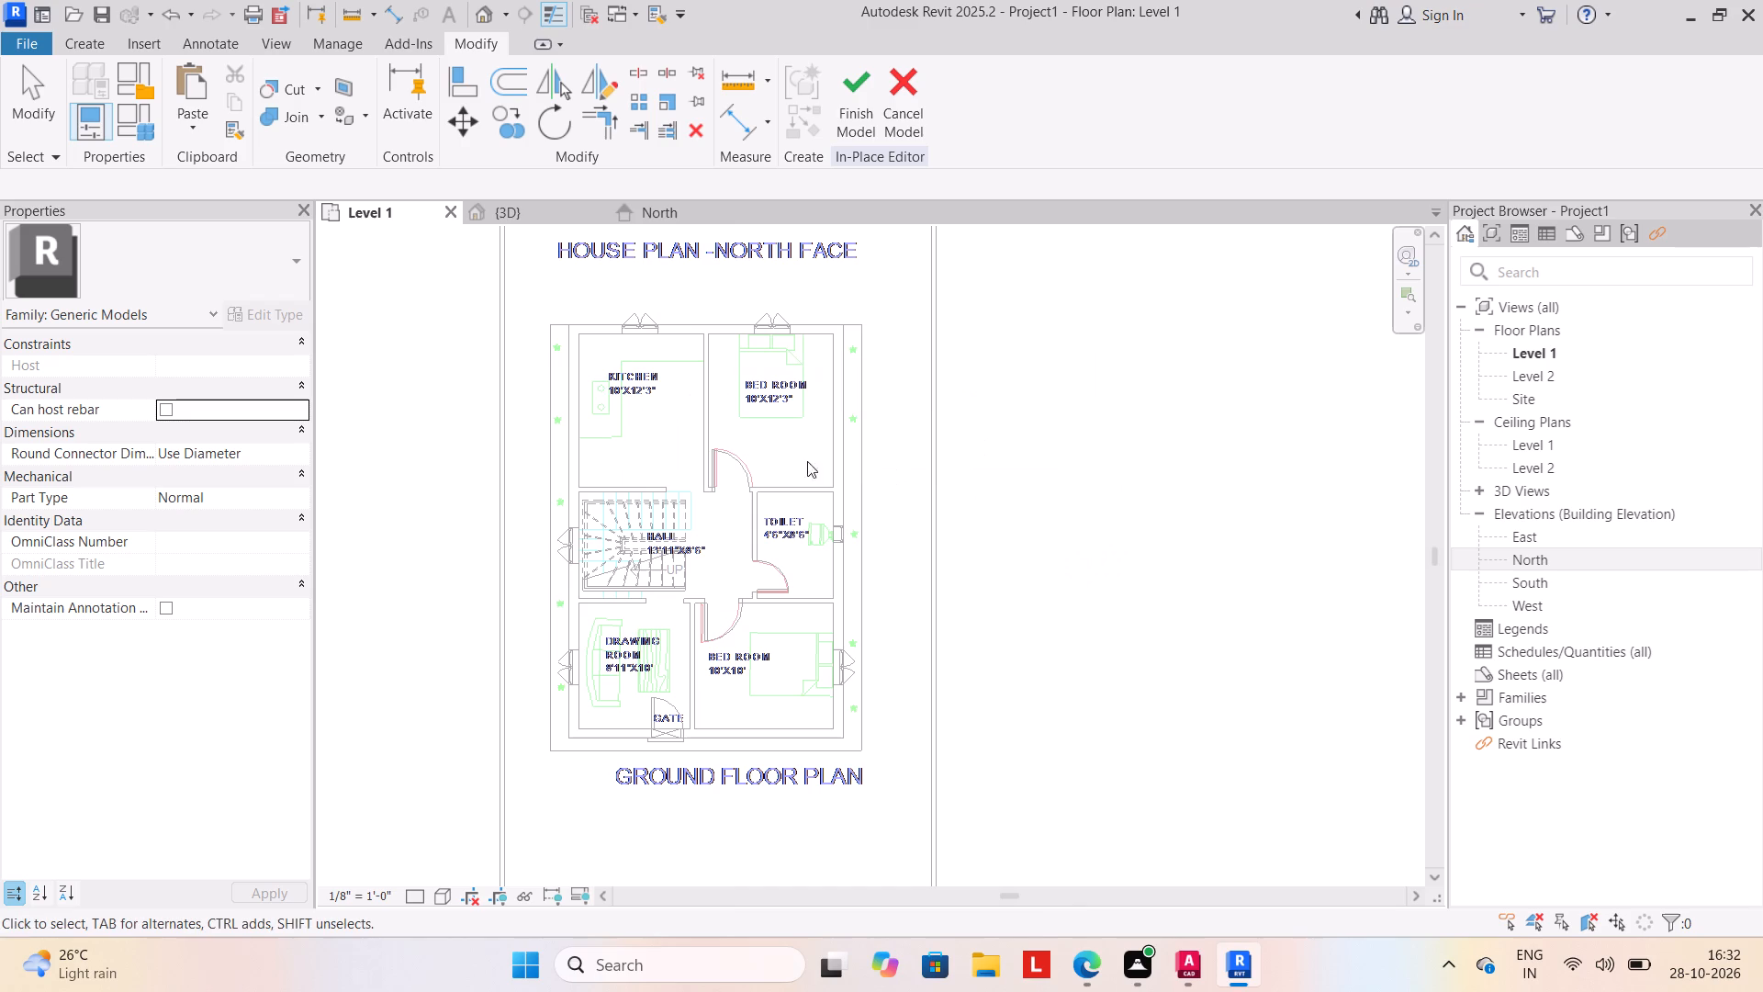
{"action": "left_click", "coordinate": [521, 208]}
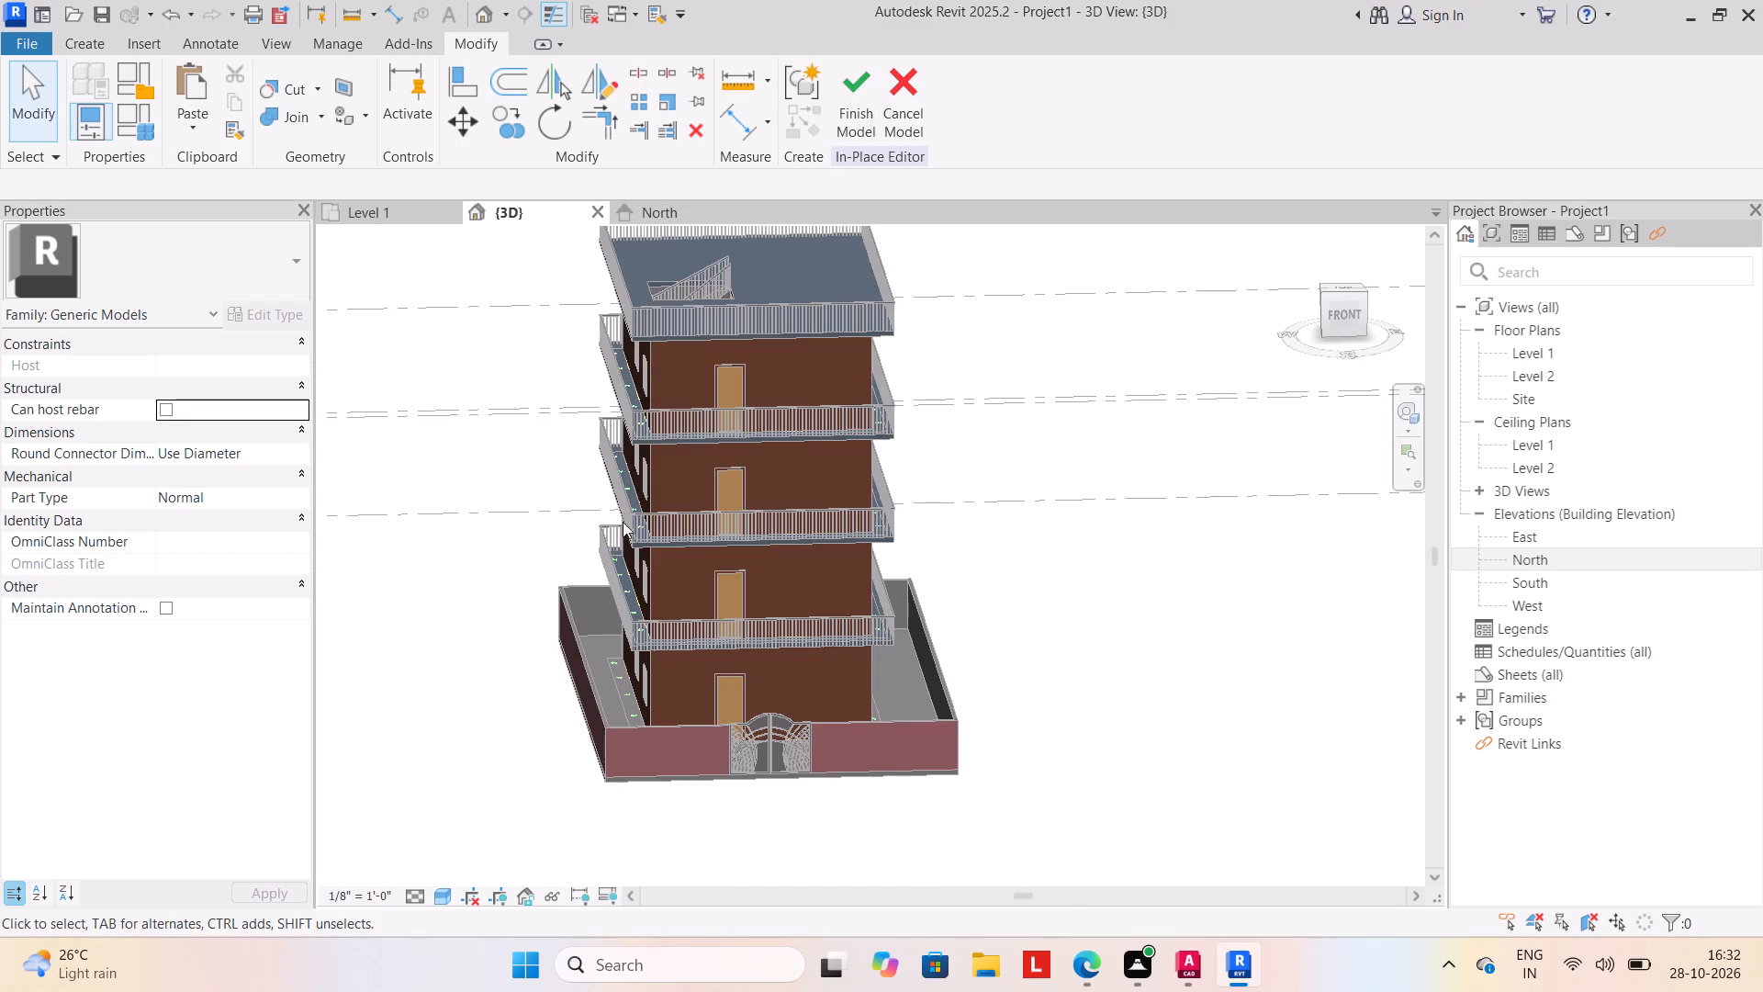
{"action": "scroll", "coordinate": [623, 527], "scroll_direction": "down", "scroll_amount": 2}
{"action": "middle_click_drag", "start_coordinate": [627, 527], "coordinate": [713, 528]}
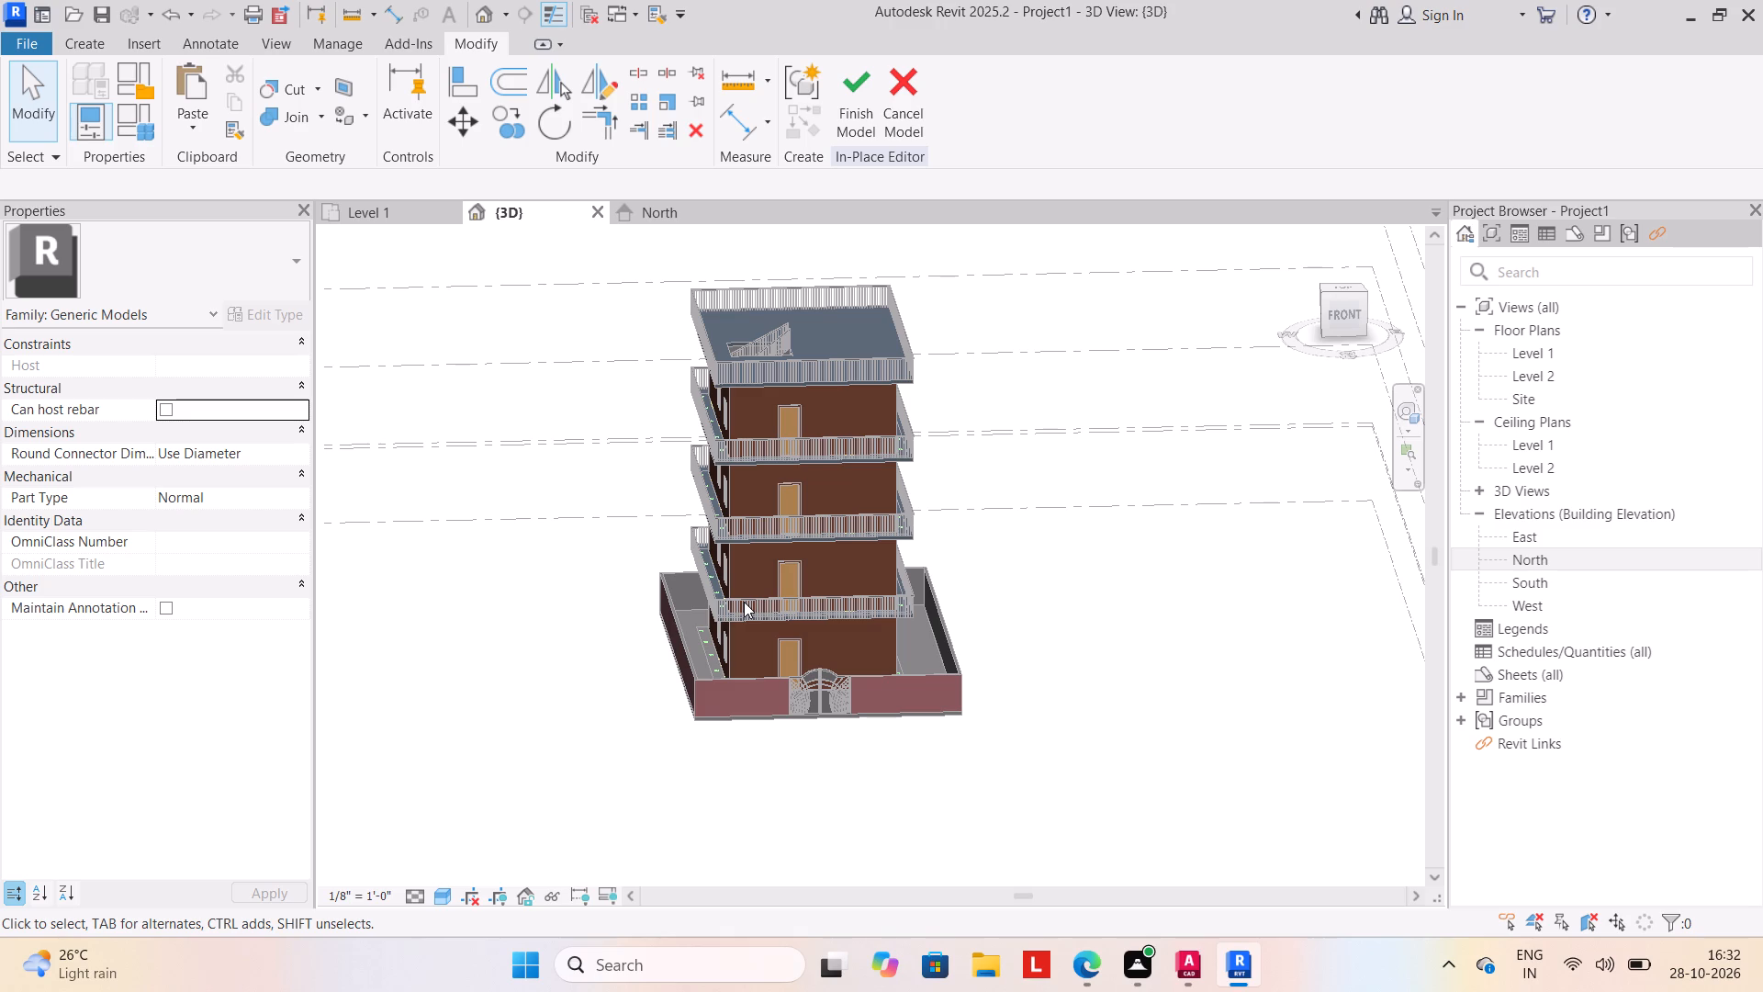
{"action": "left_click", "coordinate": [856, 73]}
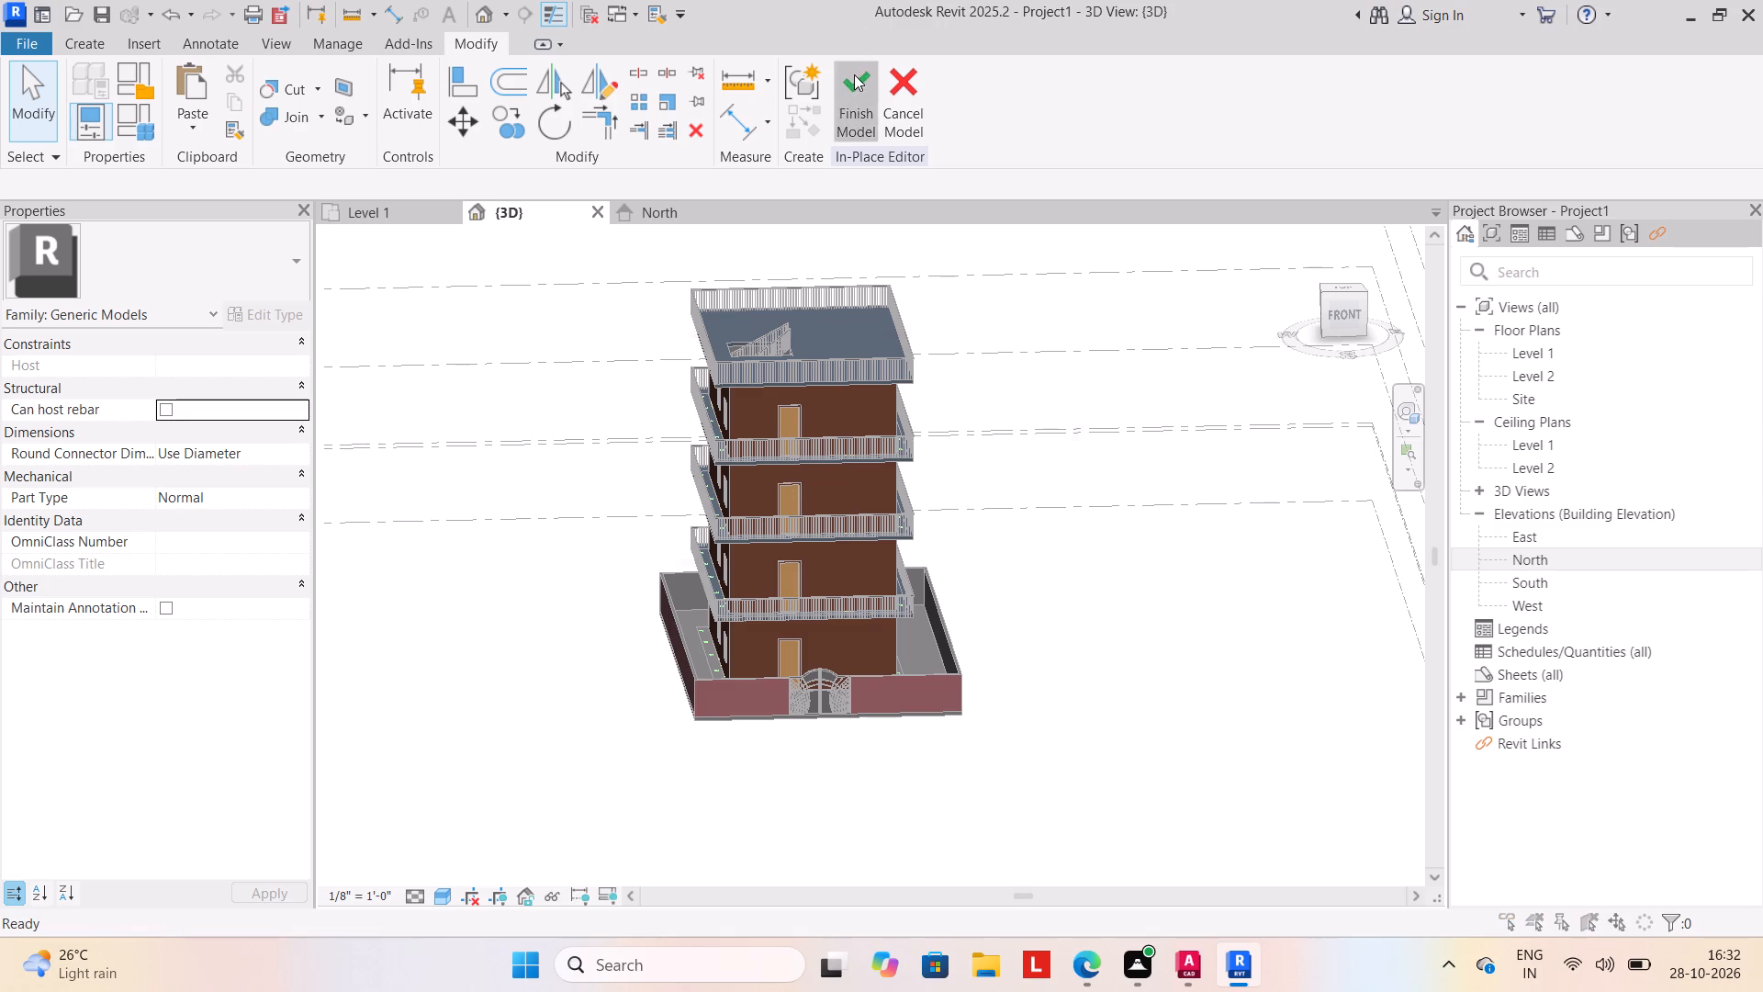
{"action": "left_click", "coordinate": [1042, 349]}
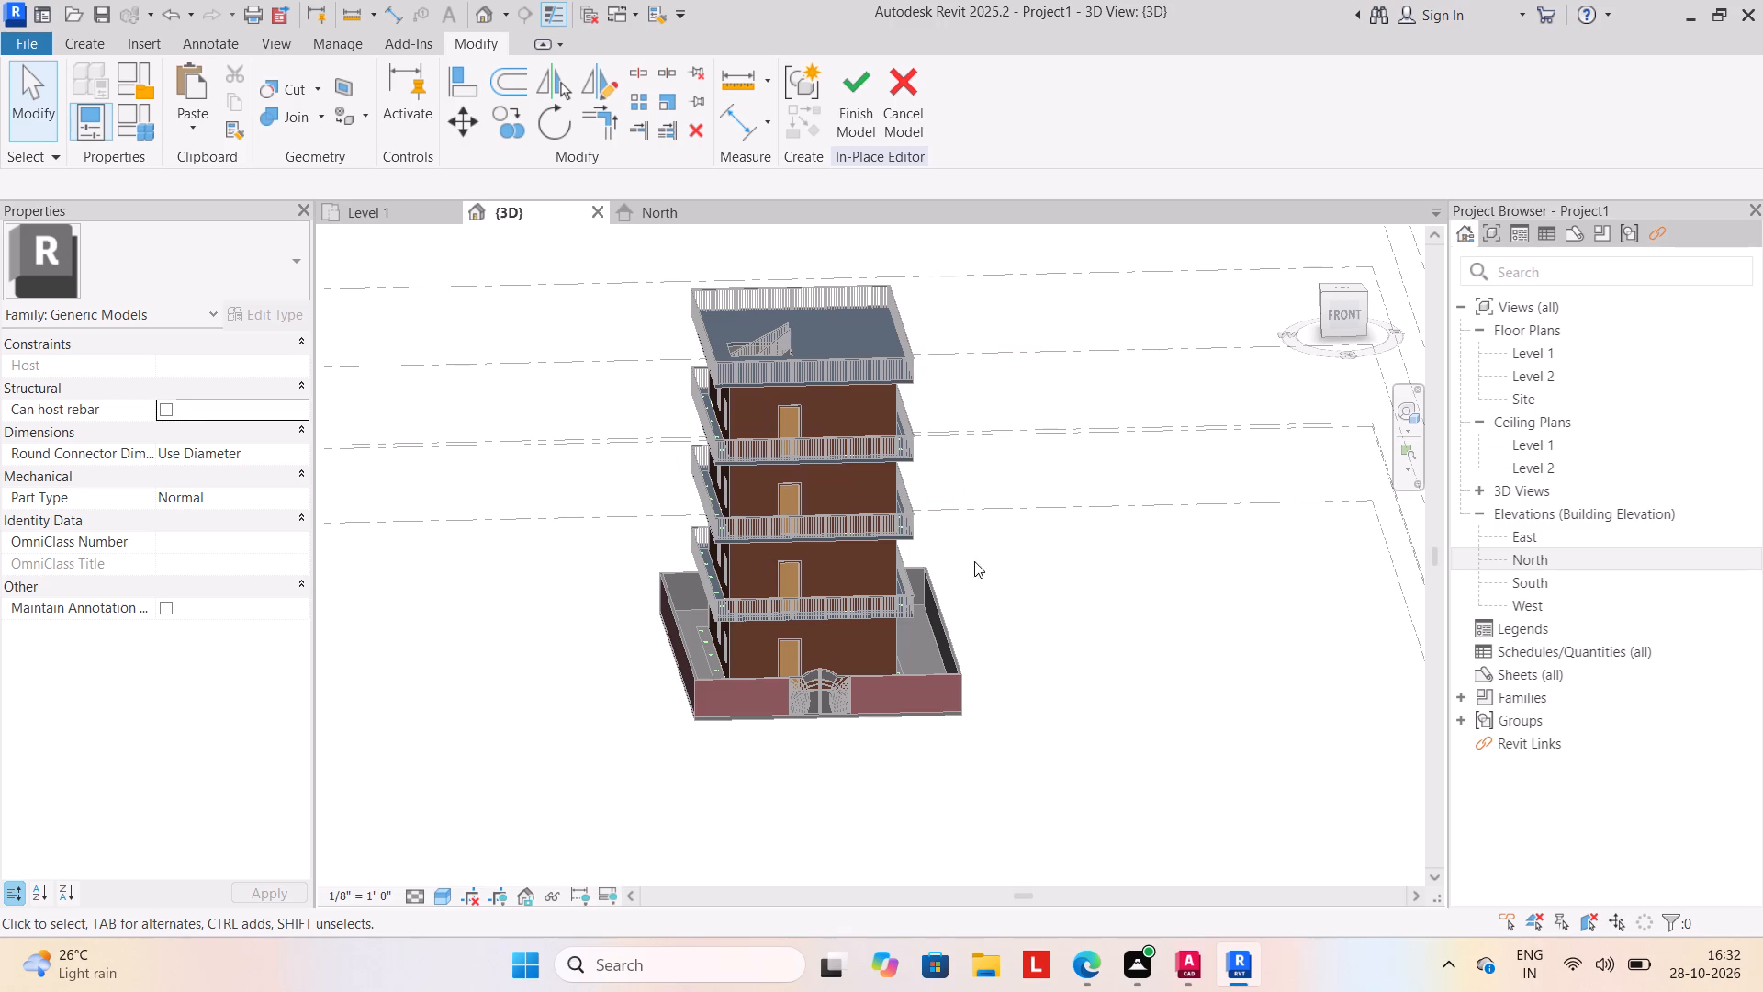
Start an extrusion in the in-place model and pick the front boundary wall face left of the gate as its work plane.
{"action": "scroll", "coordinate": [936, 617], "scroll_direction": "down", "scroll_amount": 1}
{"action": "middle_click_drag", "start_coordinate": [934, 617], "coordinate": [938, 595]}
{"action": "scroll", "coordinate": [811, 628], "scroll_direction": "up", "scroll_amount": 5}
{"action": "middle_click_drag", "start_coordinate": [767, 653], "coordinate": [762, 637]}
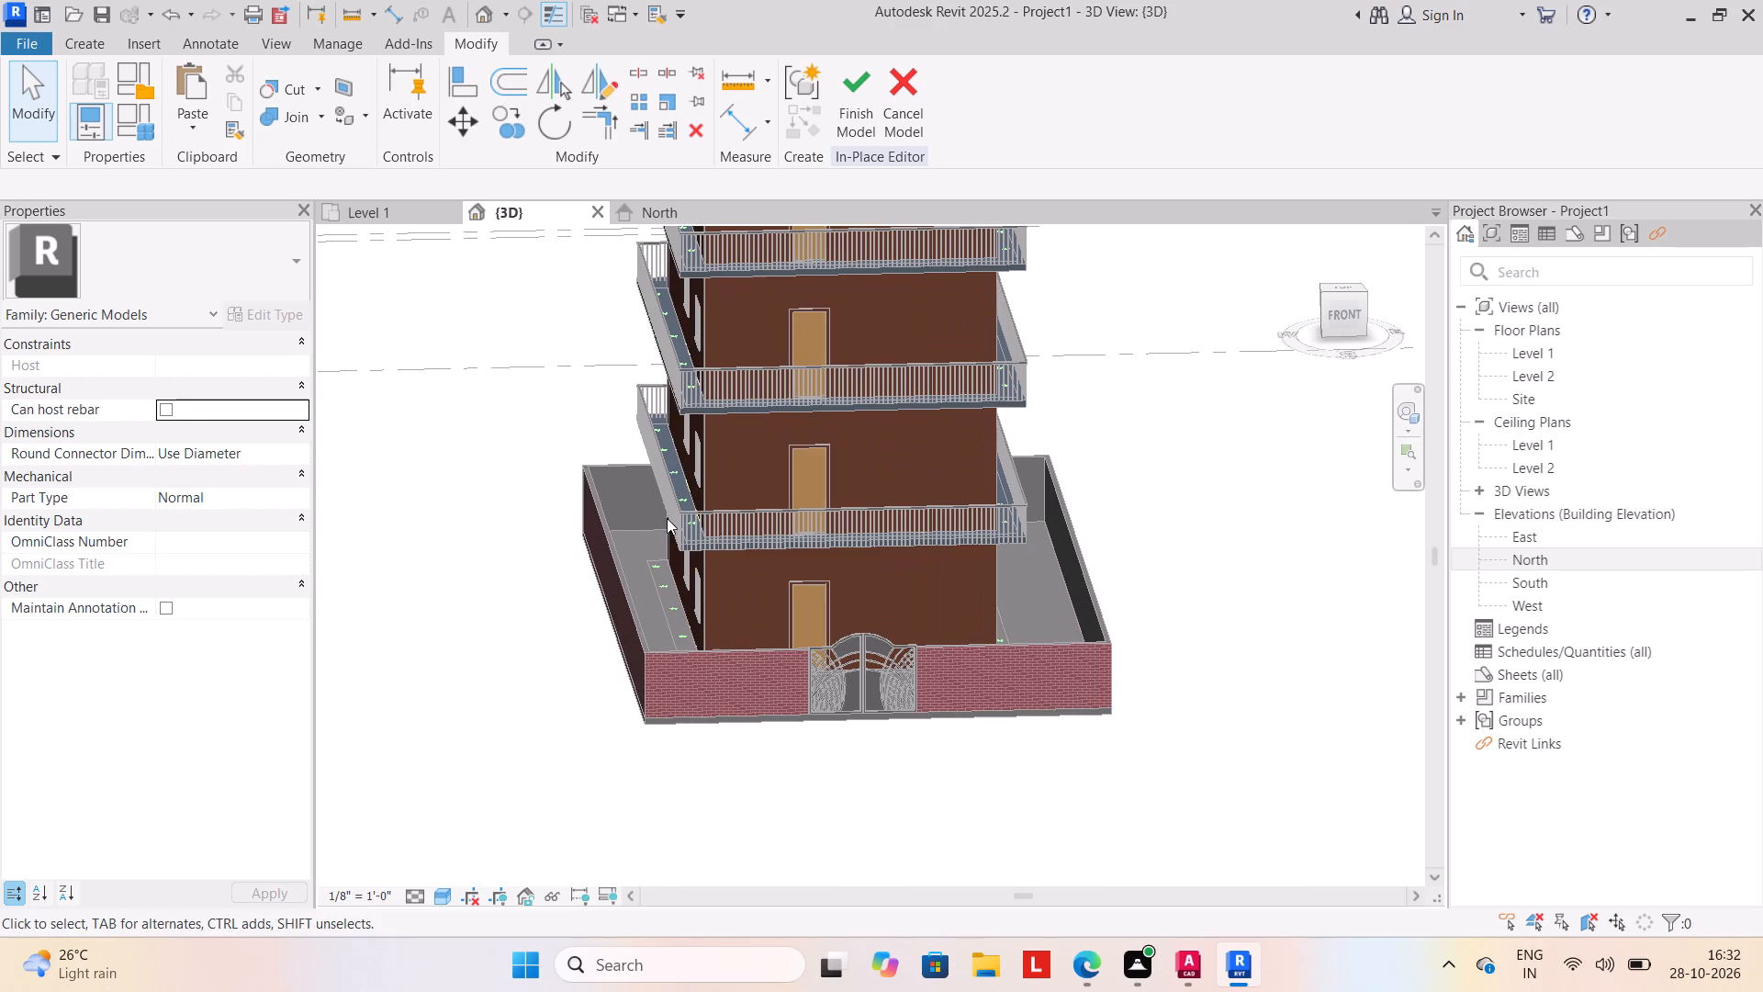
{"action": "left_click", "coordinate": [87, 37]}
{"action": "left_click", "coordinate": [191, 88]}
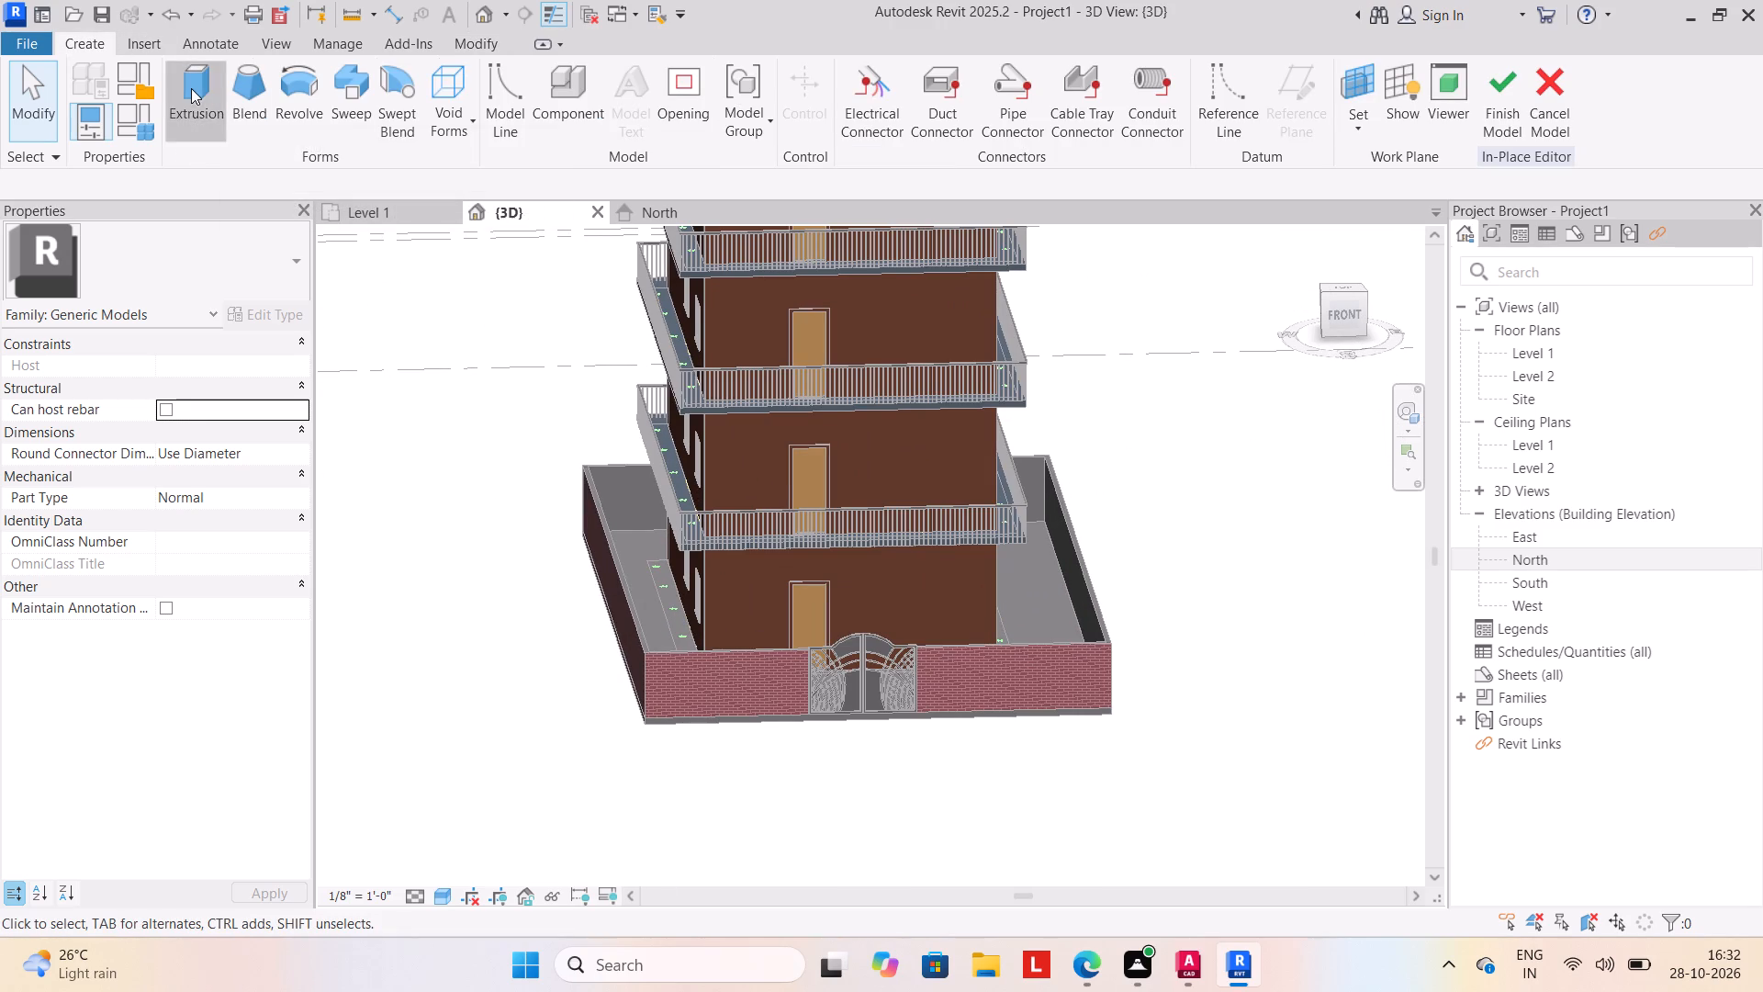
{"action": "left_click", "coordinate": [1187, 133]}
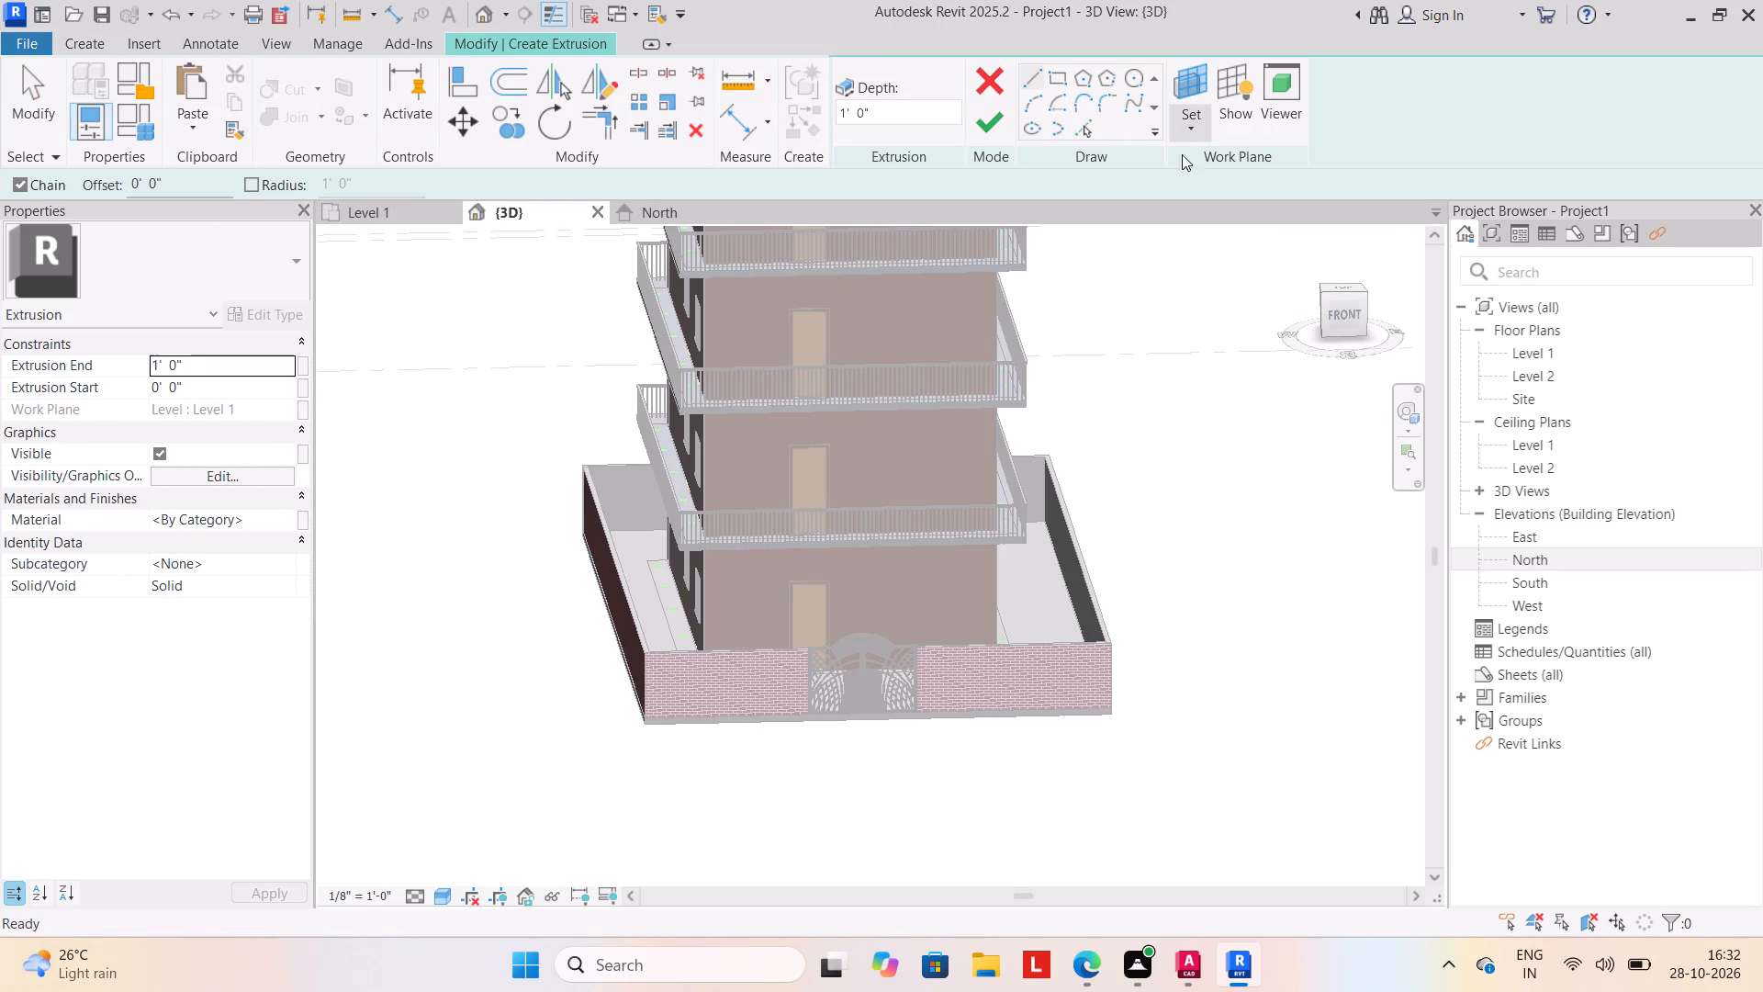
{"action": "left_click", "coordinate": [1197, 212]}
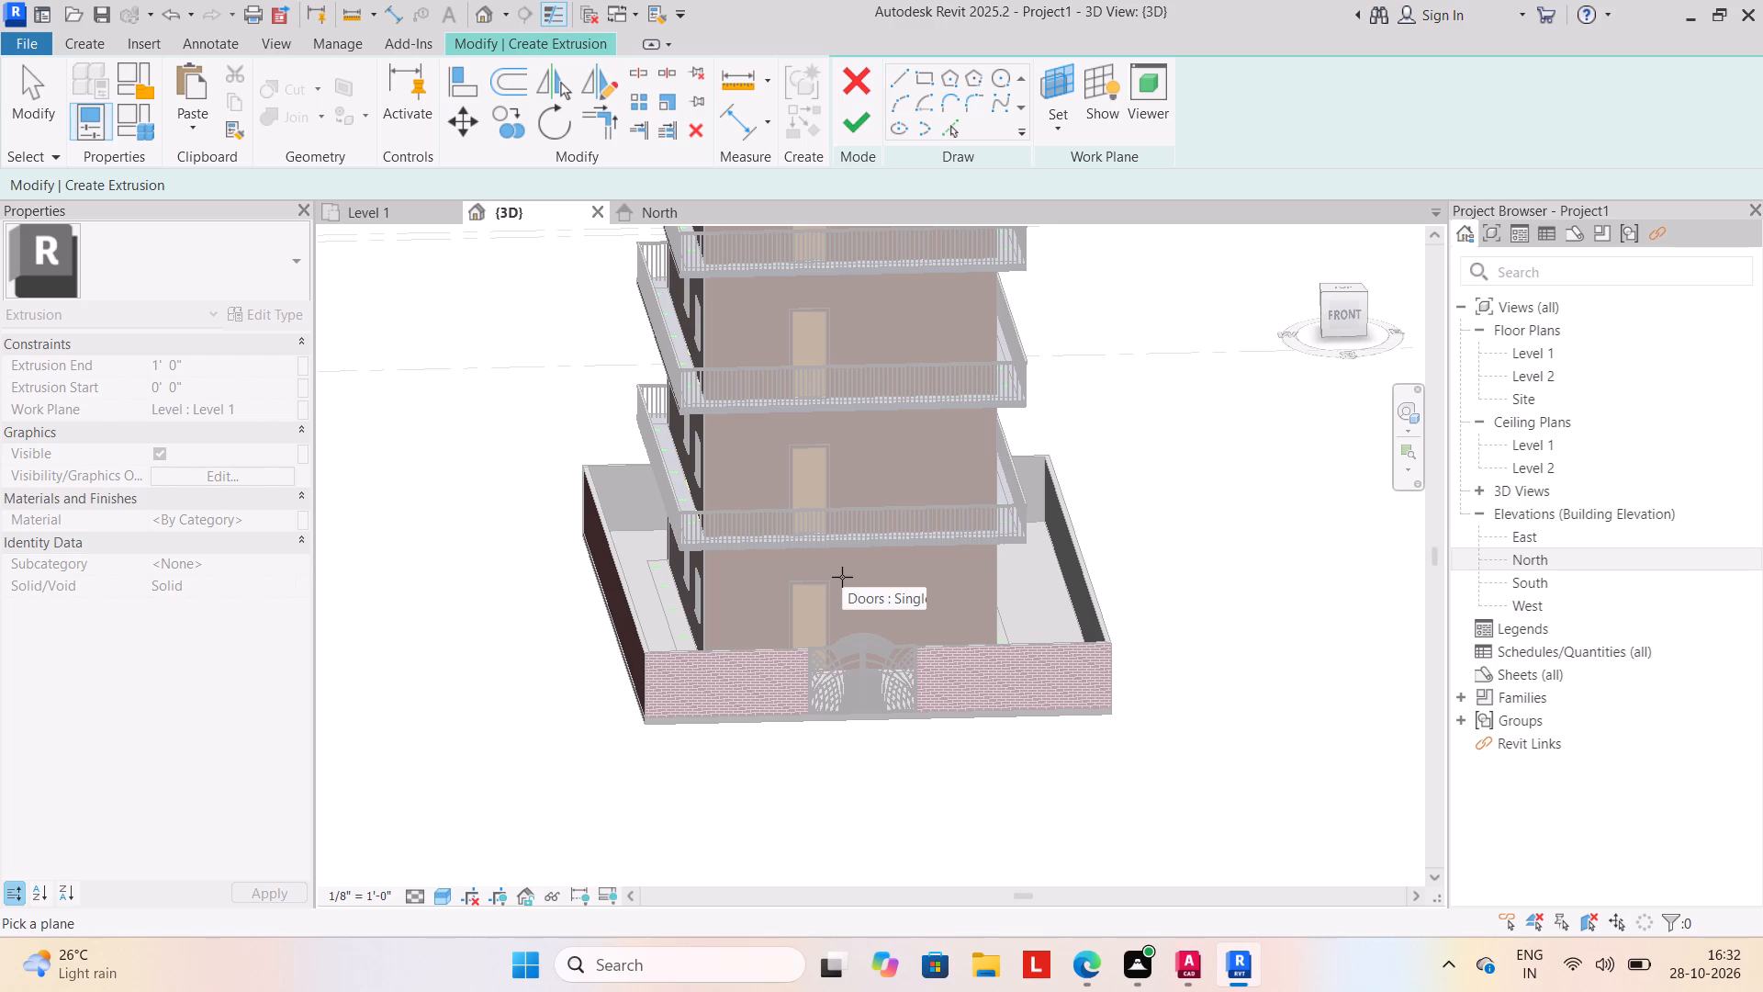
{"action": "left_click", "coordinate": [749, 655]}
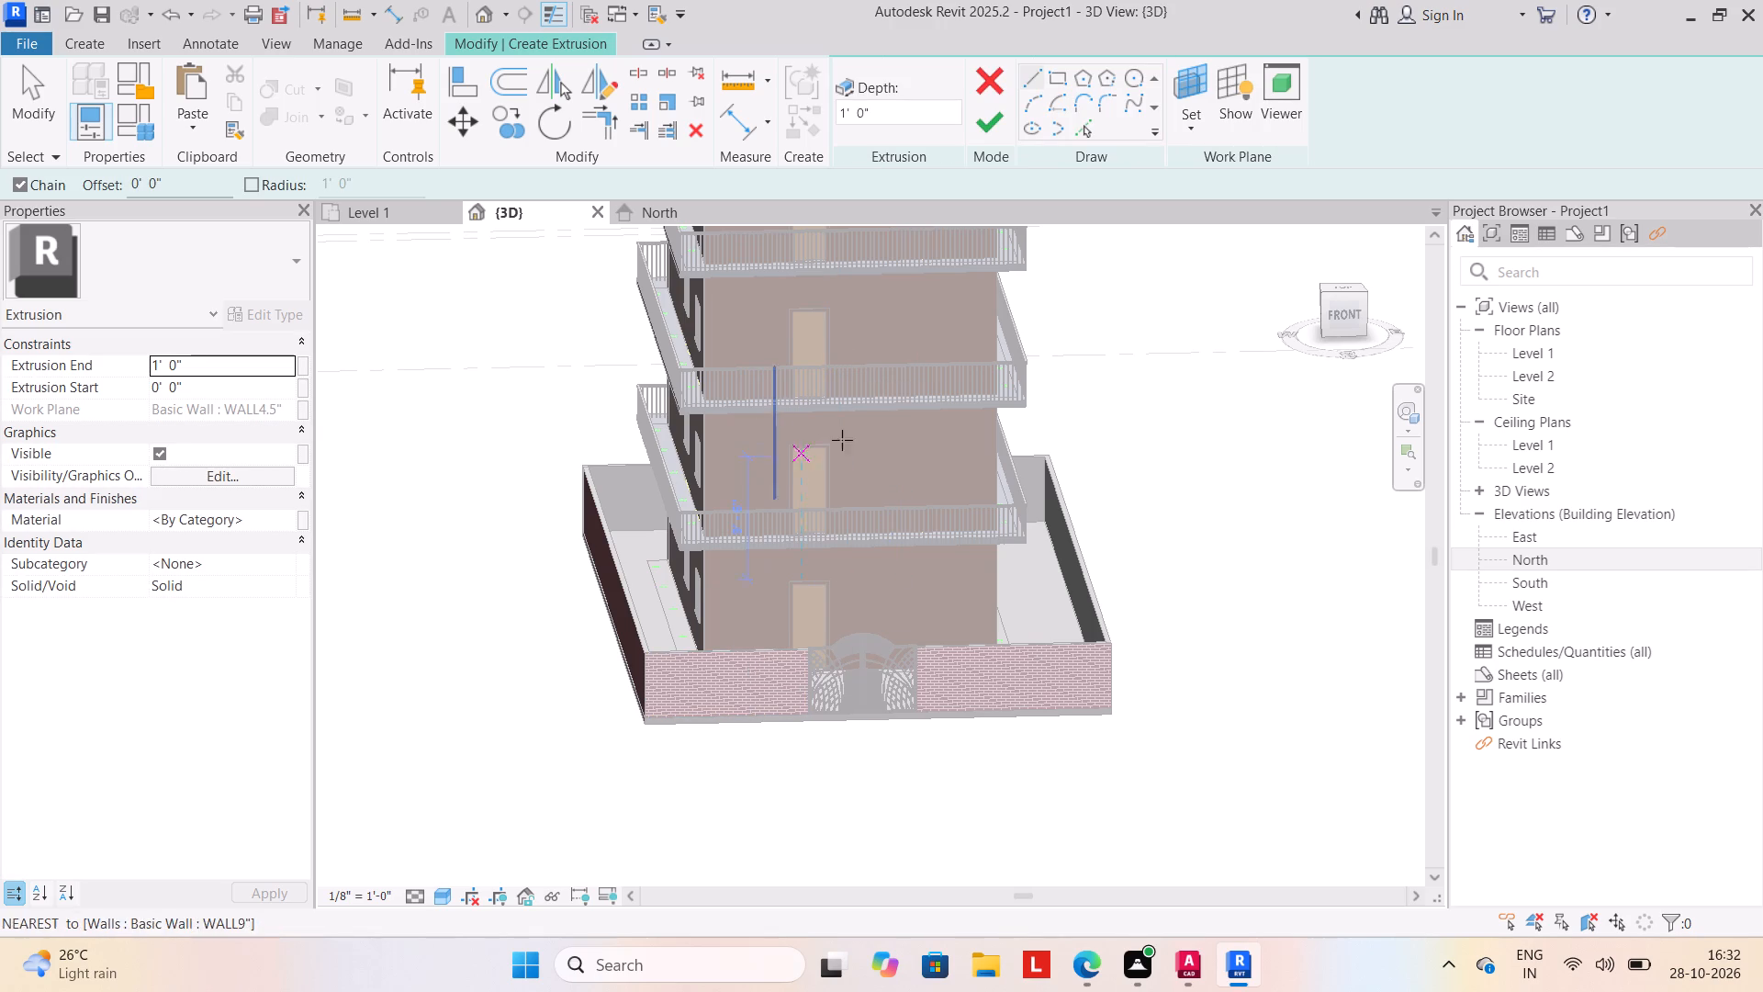
{"action": "left_click", "coordinate": [1181, 136]}
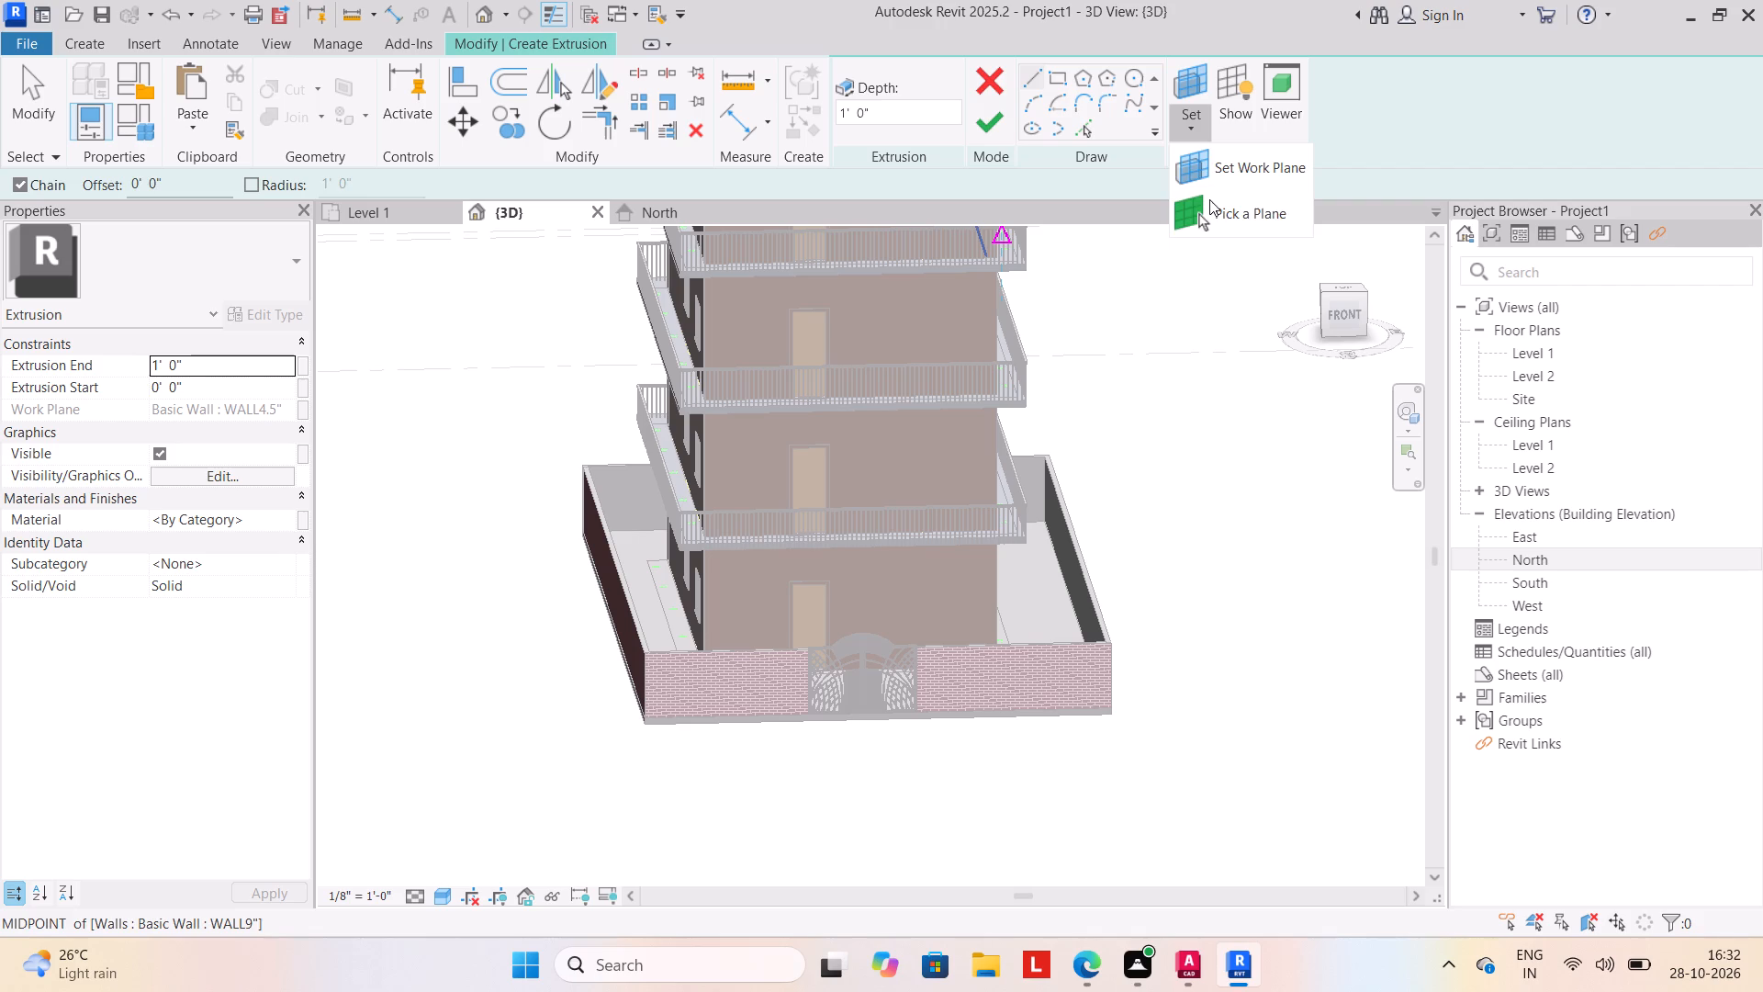
{"action": "left_click", "coordinate": [1210, 199]}
{"action": "left_click", "coordinate": [749, 659]}
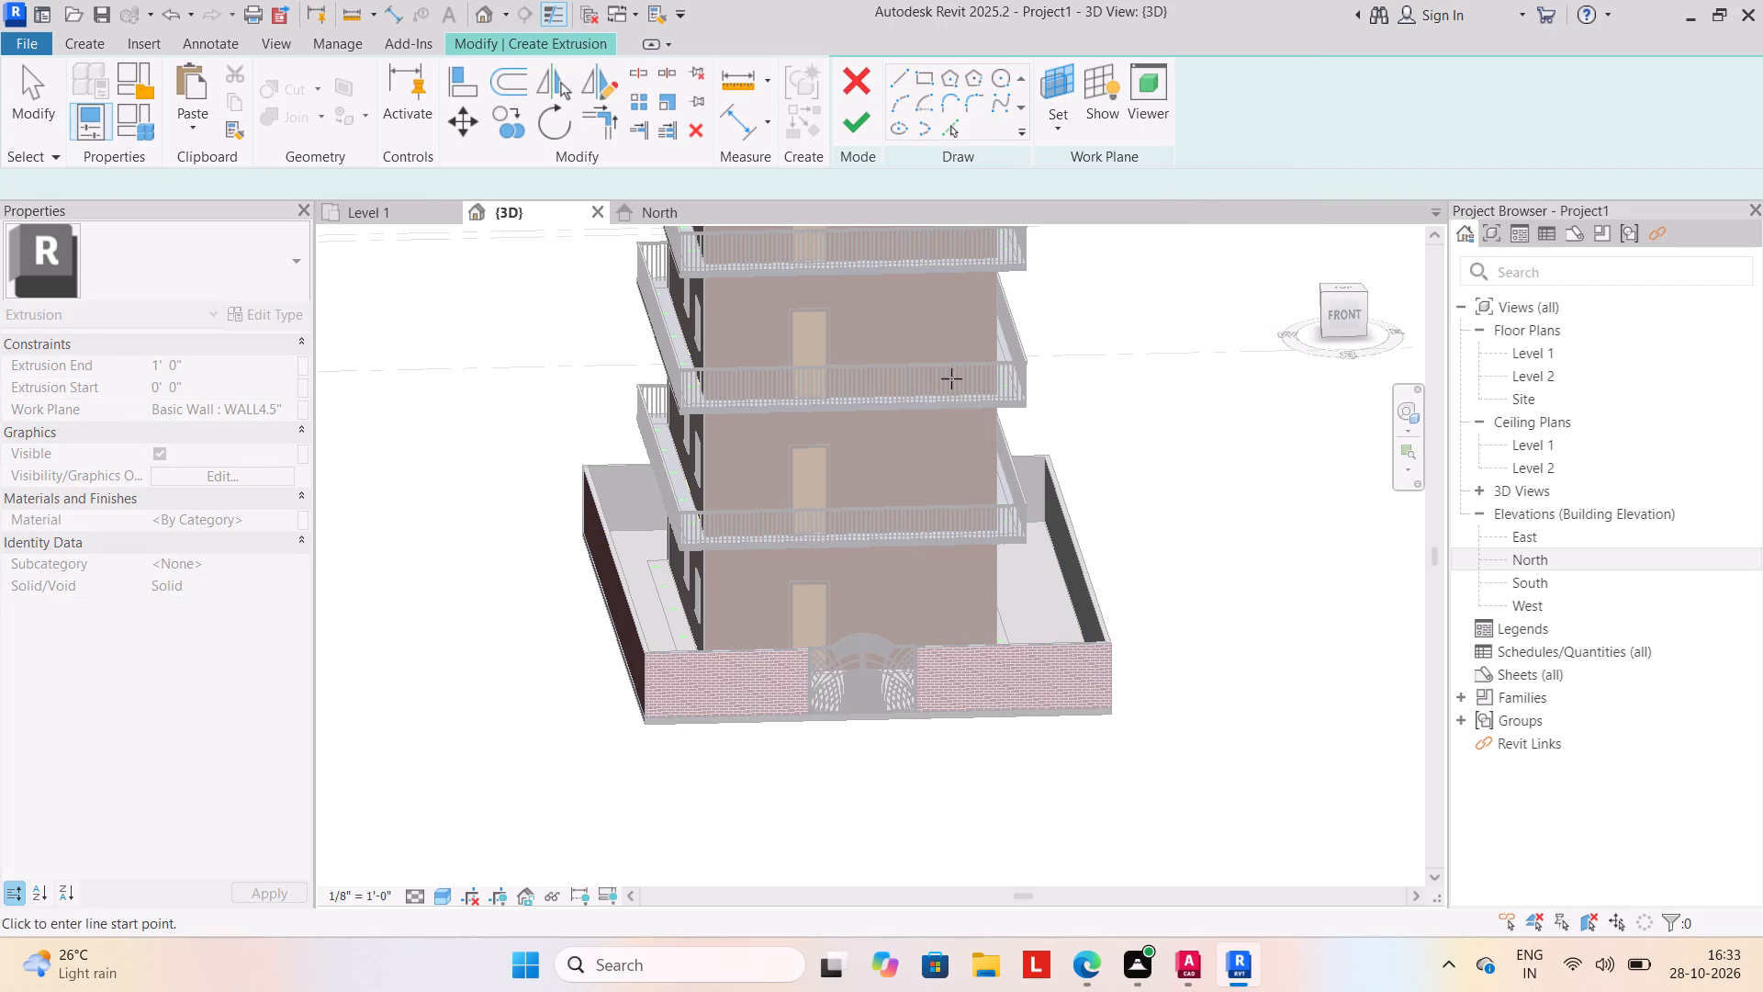
Sketch a rectangle about 9'-8" wide on the front boundary wall left of the gate and extrude it 1'-0" deep.
{"action": "left_click", "coordinate": [1061, 68]}
{"action": "scroll", "coordinate": [683, 778], "scroll_direction": "up", "scroll_amount": 4}
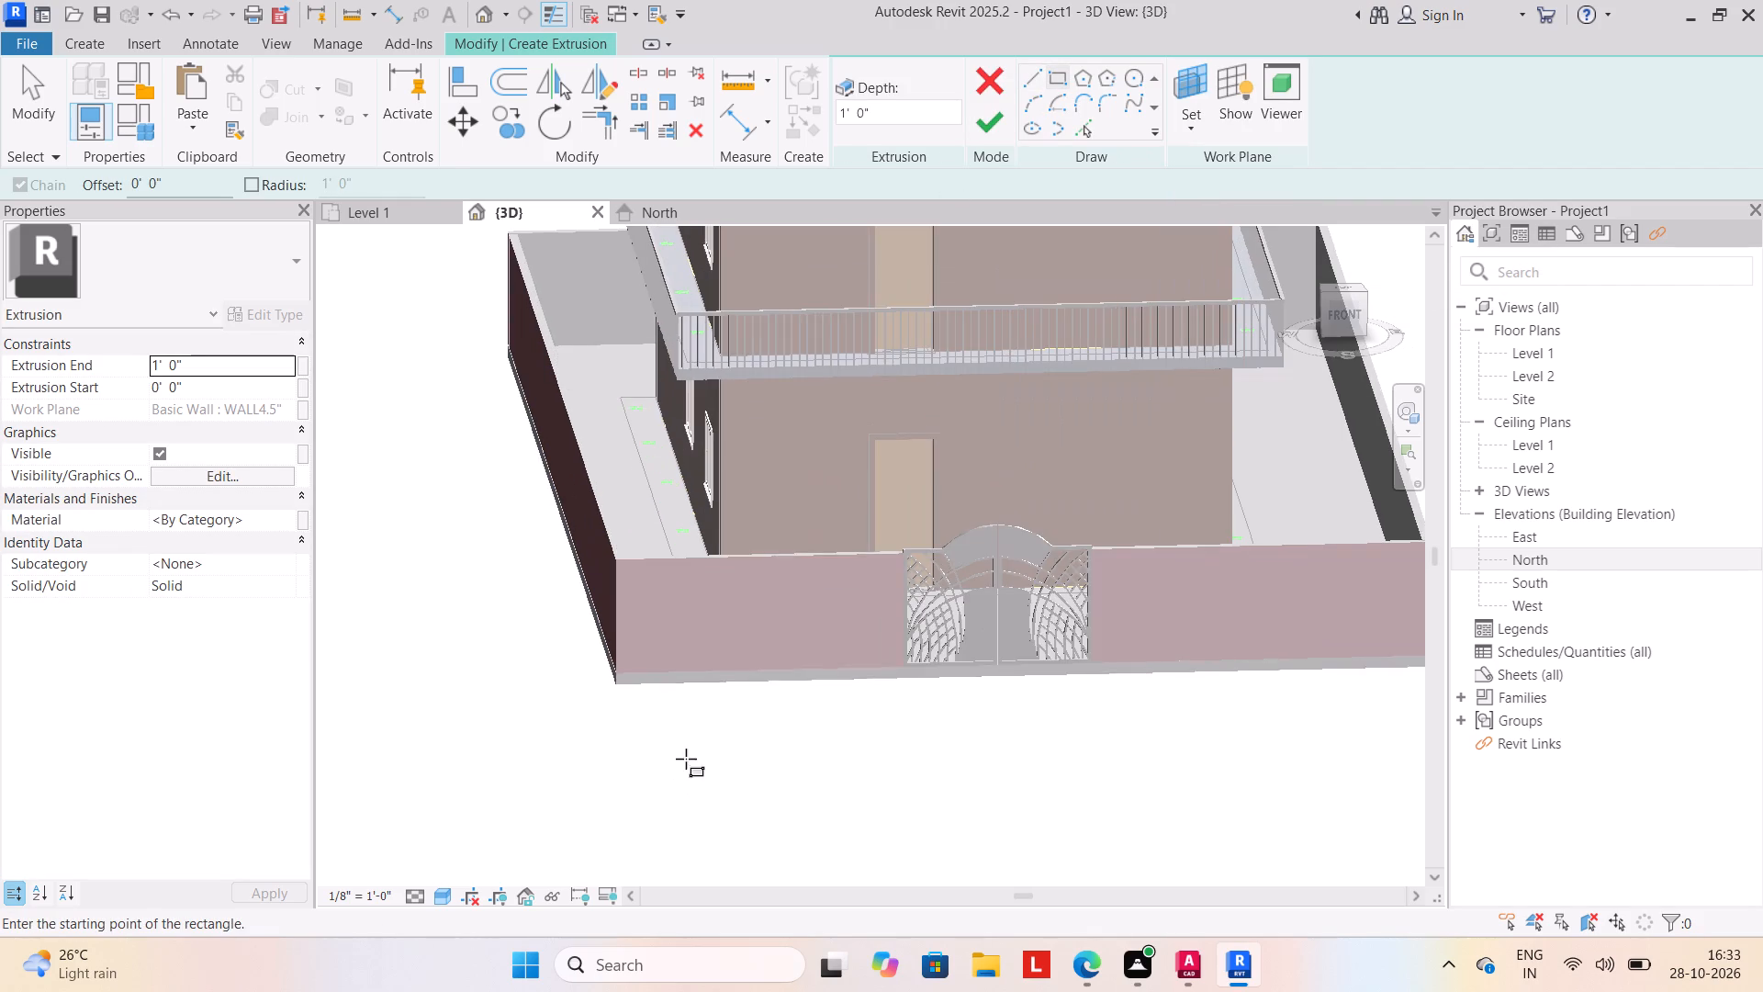
{"action": "left_click", "coordinate": [646, 575]}
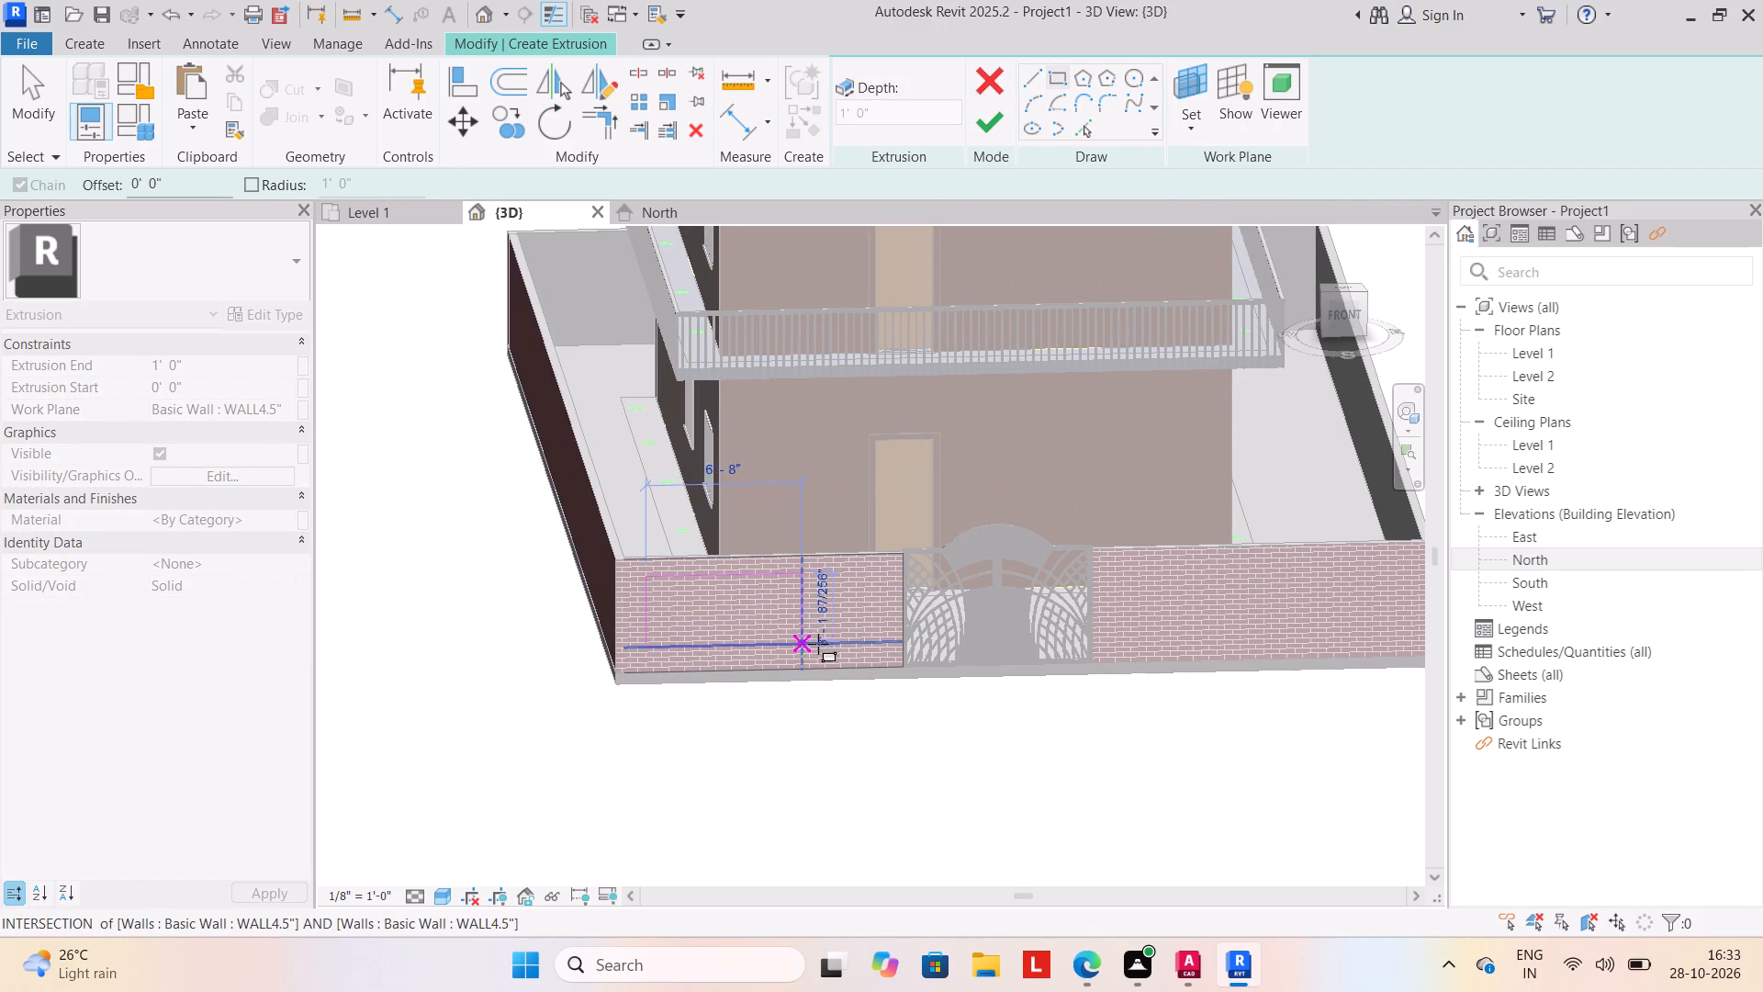
{"action": "left_click", "coordinate": [869, 645]}
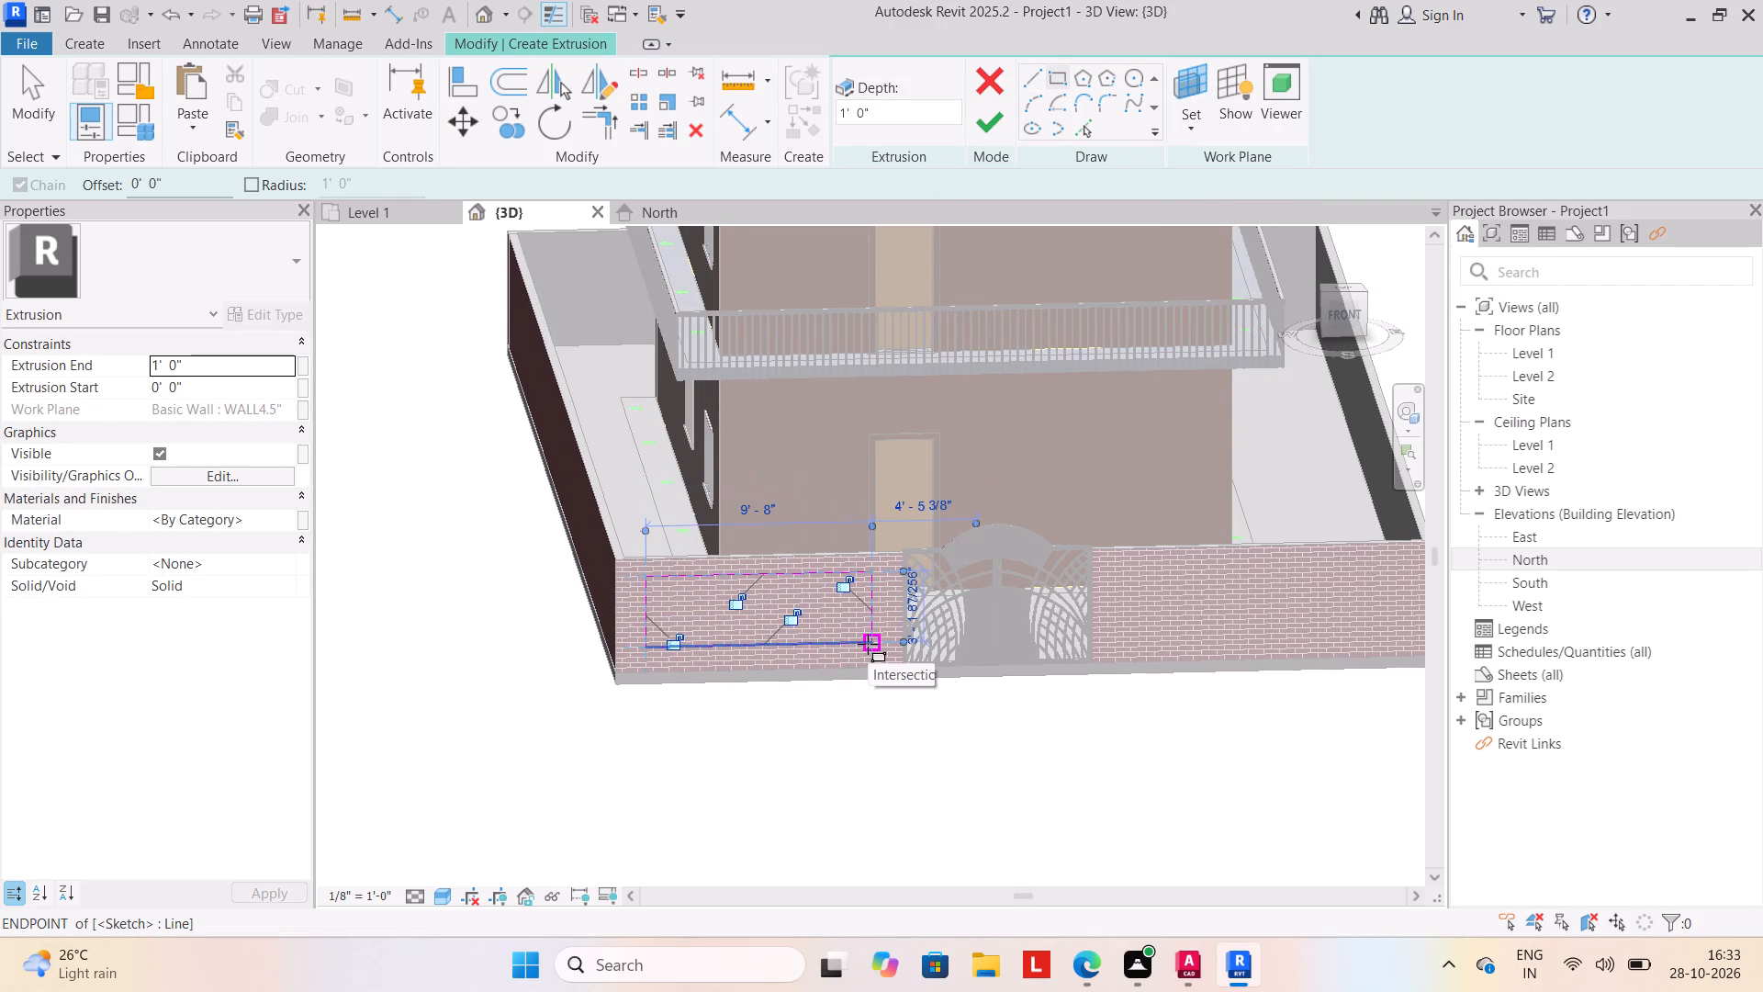
{"action": "left_click", "coordinate": [992, 122]}
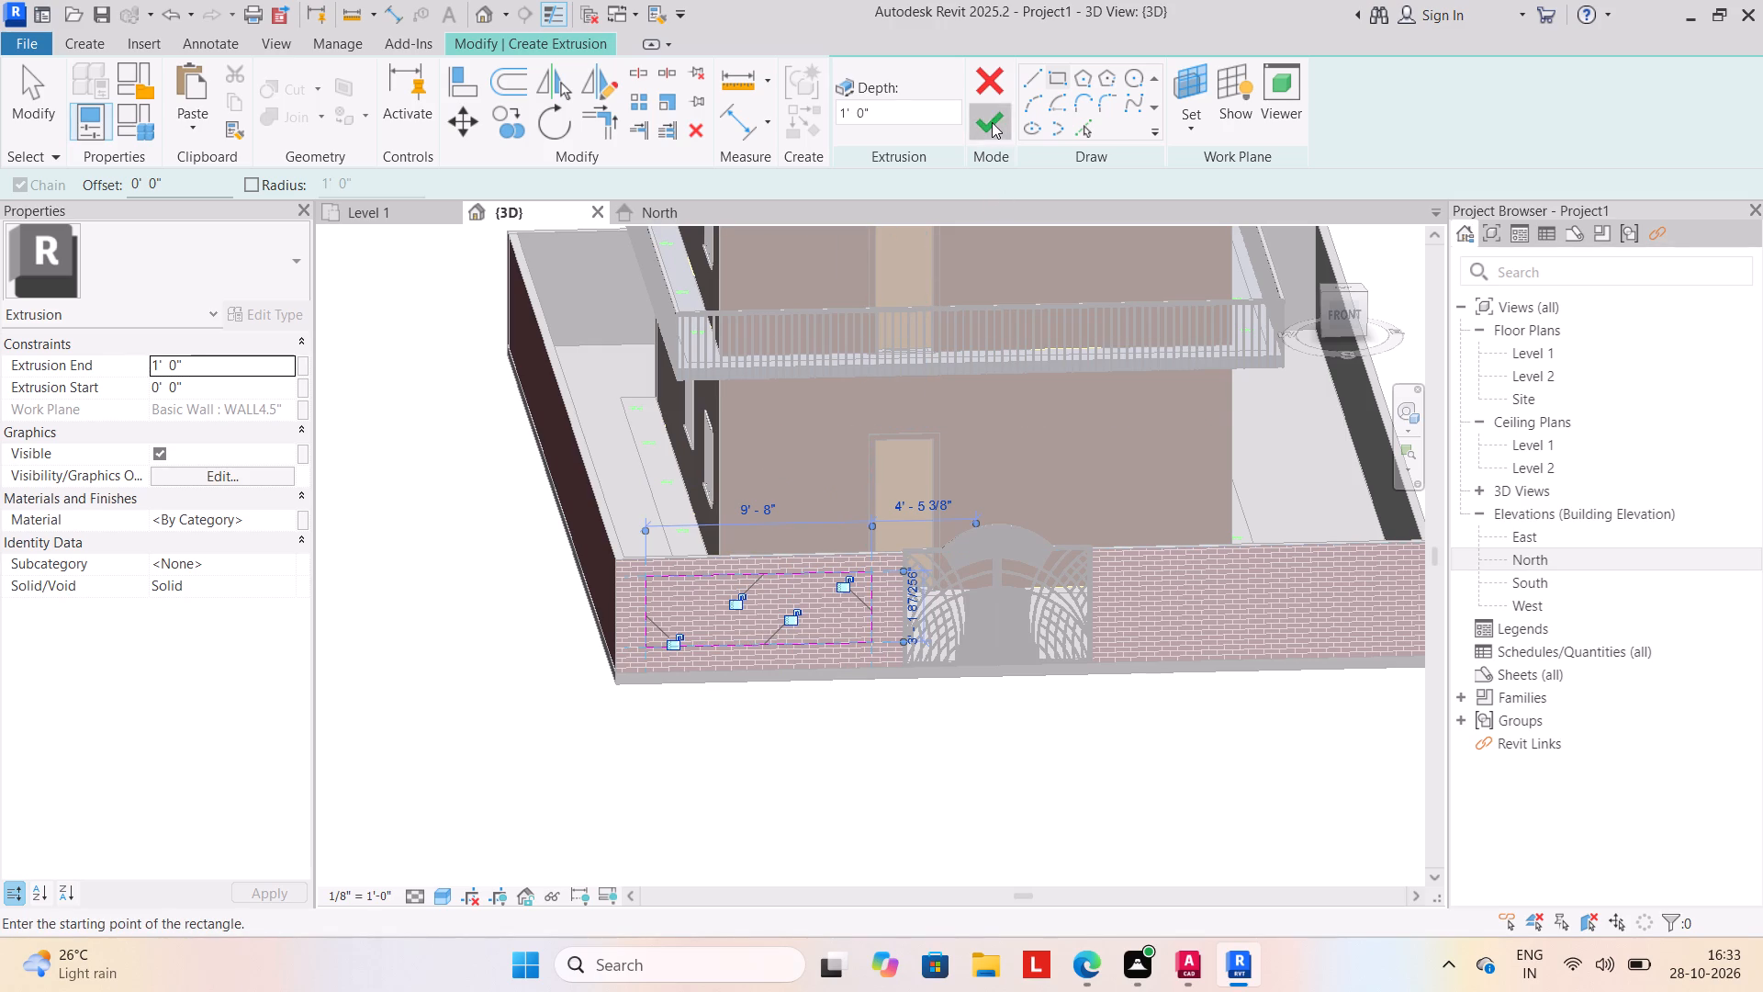
{"action": "scroll", "coordinate": [938, 603], "scroll_direction": "down", "scroll_amount": 1}
{"action": "middle_click_drag", "start_coordinate": [928, 615], "coordinate": [825, 636]}
{"action": "left_click", "coordinate": [631, 774]}
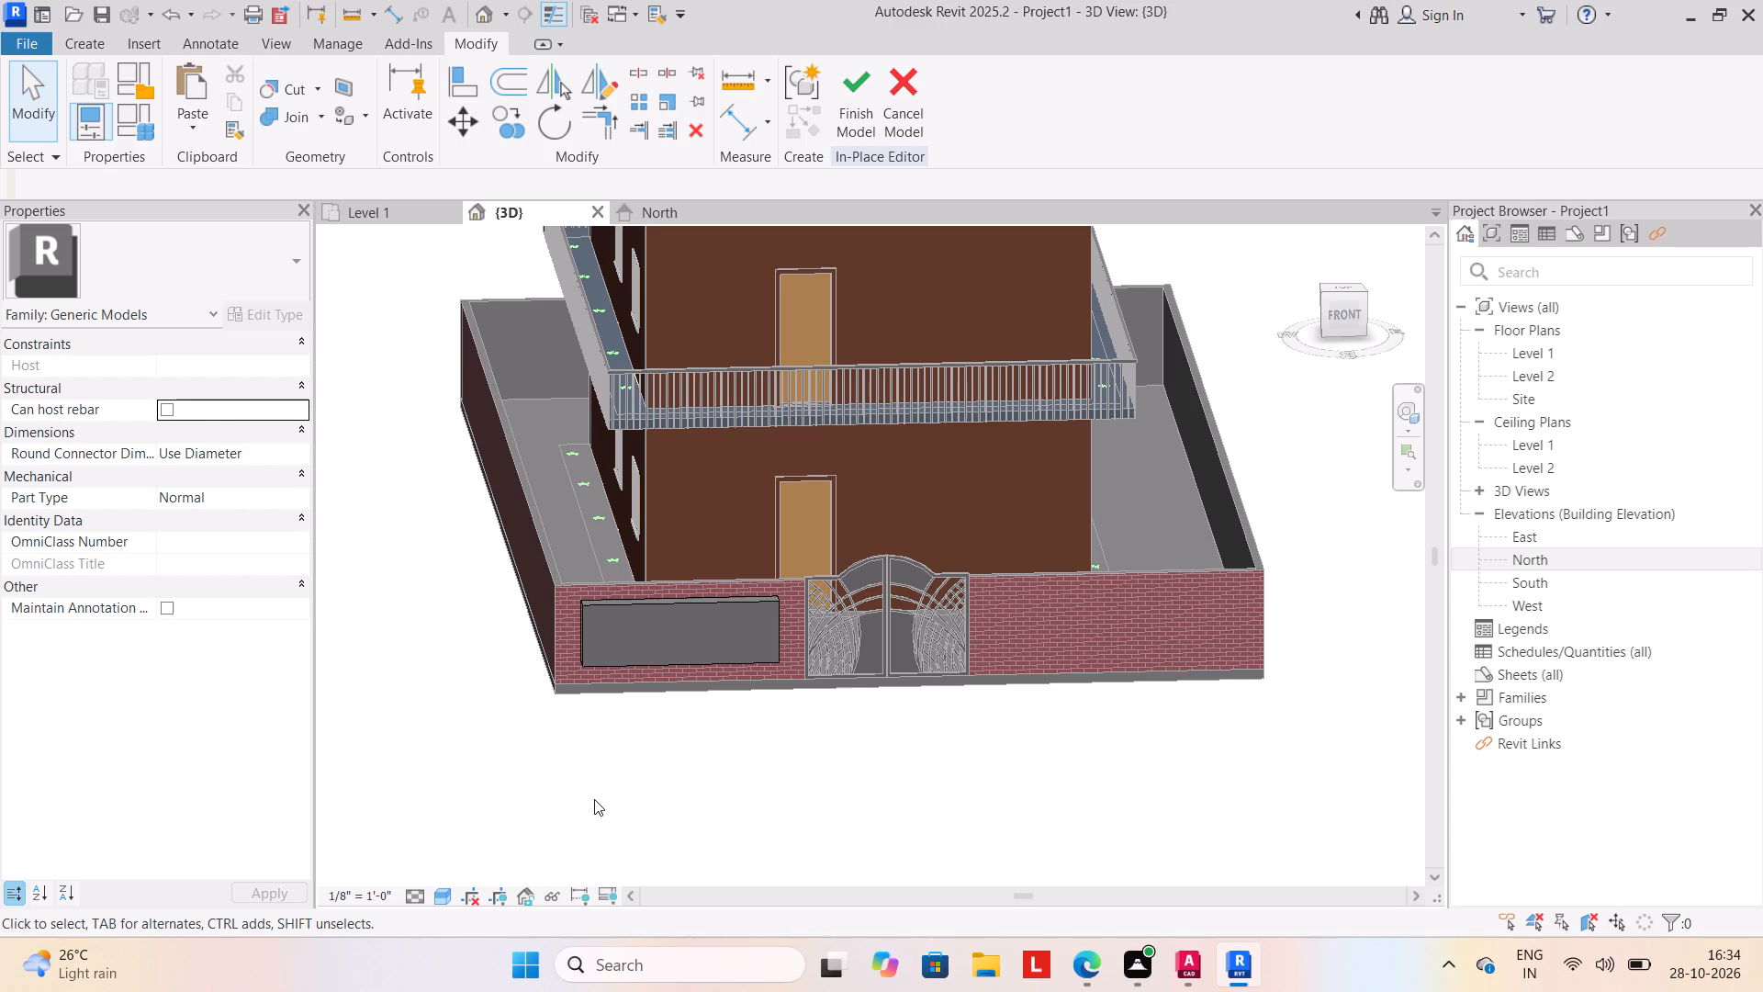
Select the rectangular extrusion on the front boundary wall.
{"action": "left_click", "coordinate": [727, 650]}
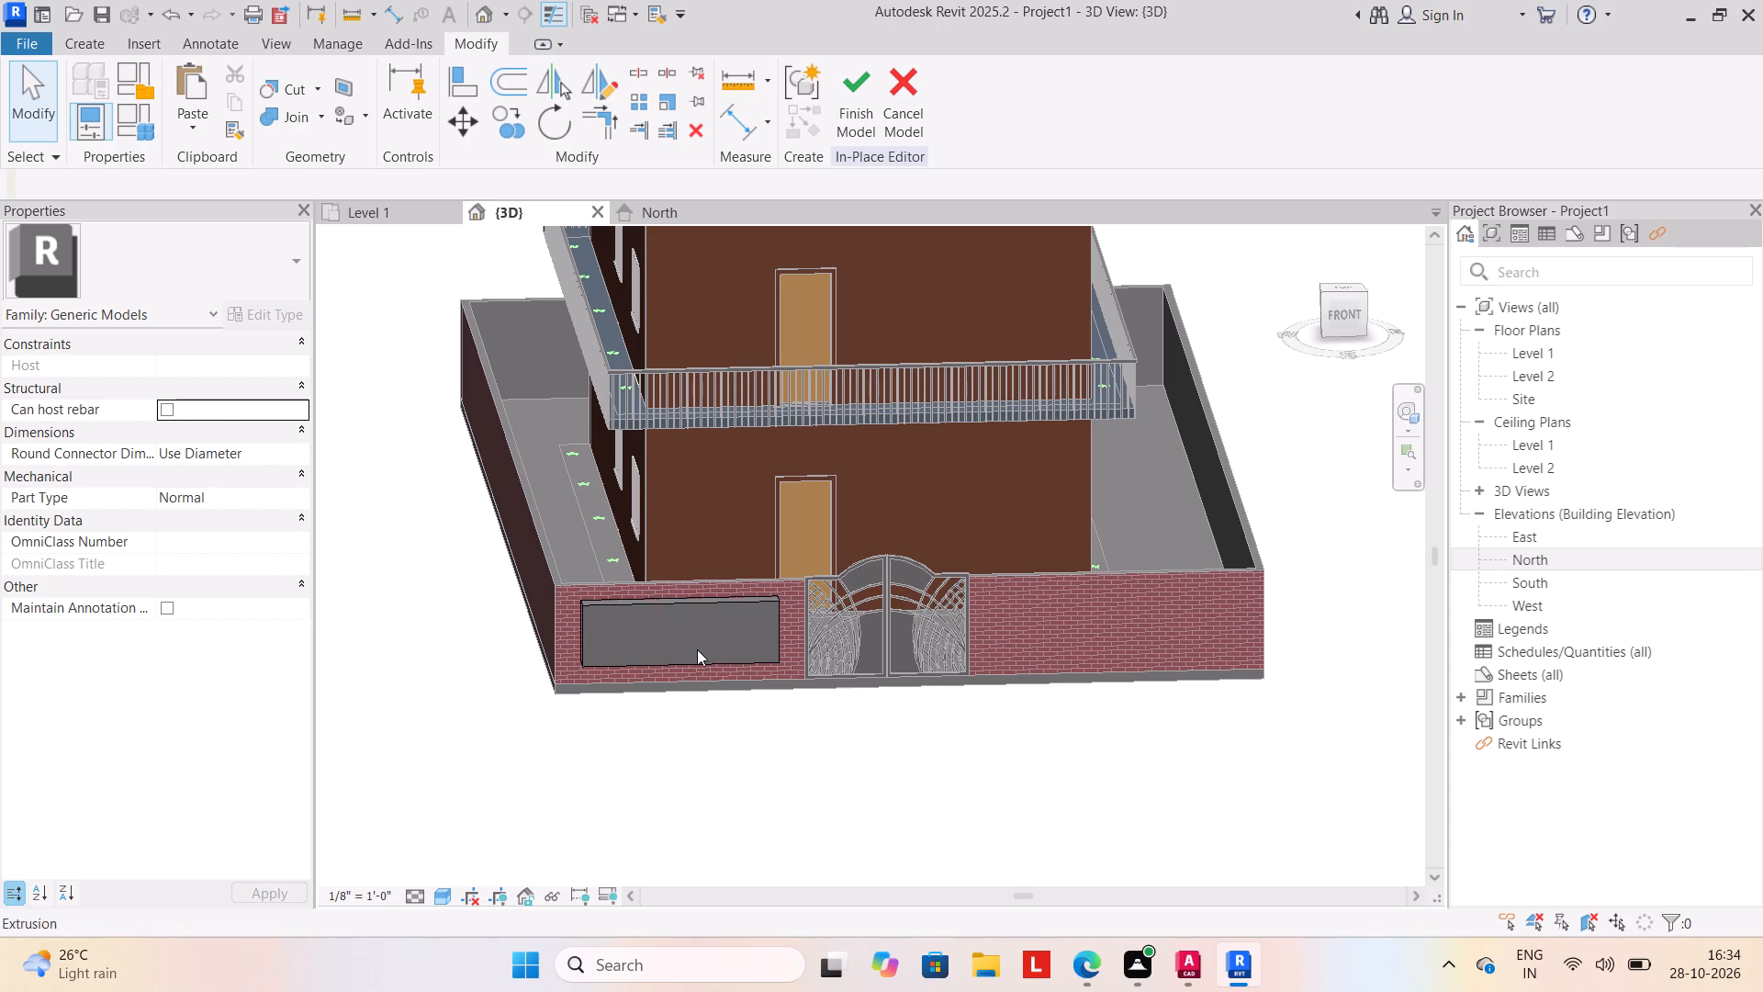
{"action": "left_click", "coordinate": [697, 649]}
{"action": "left_click", "coordinate": [718, 607]}
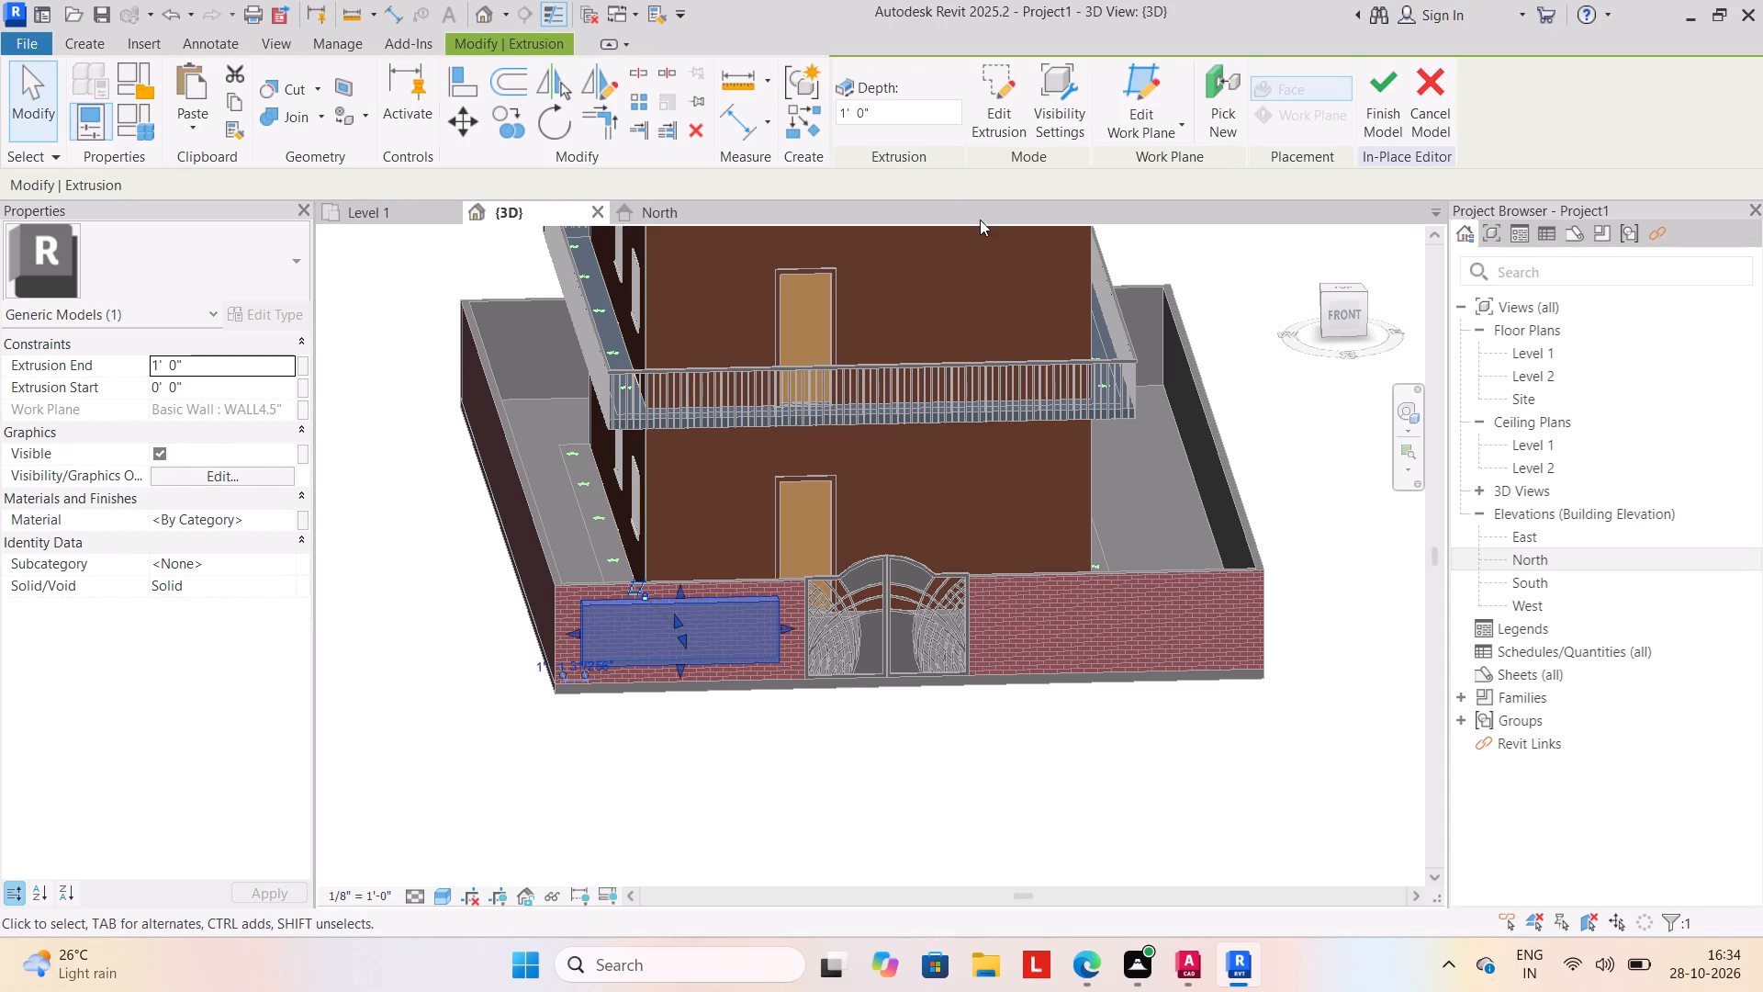
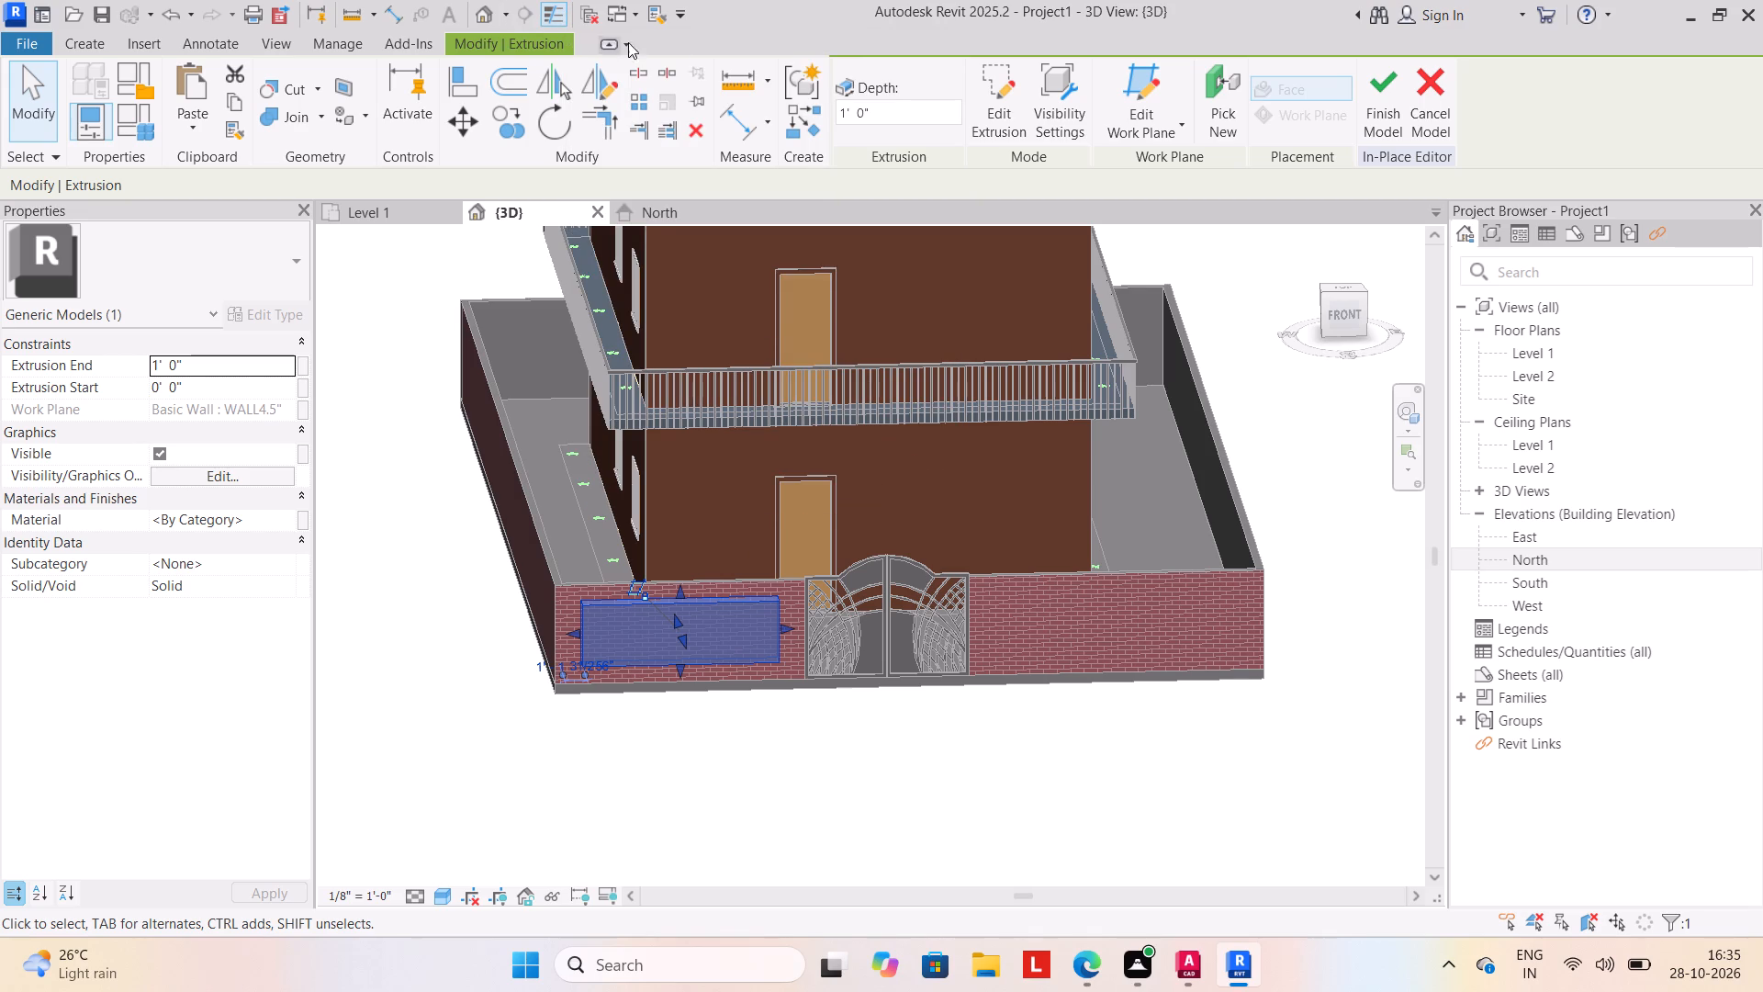
Start another extrusion in the in-place model and pick the front boundary wall face right of the gate as its work plane.
{"action": "left_click", "coordinate": [88, 43]}
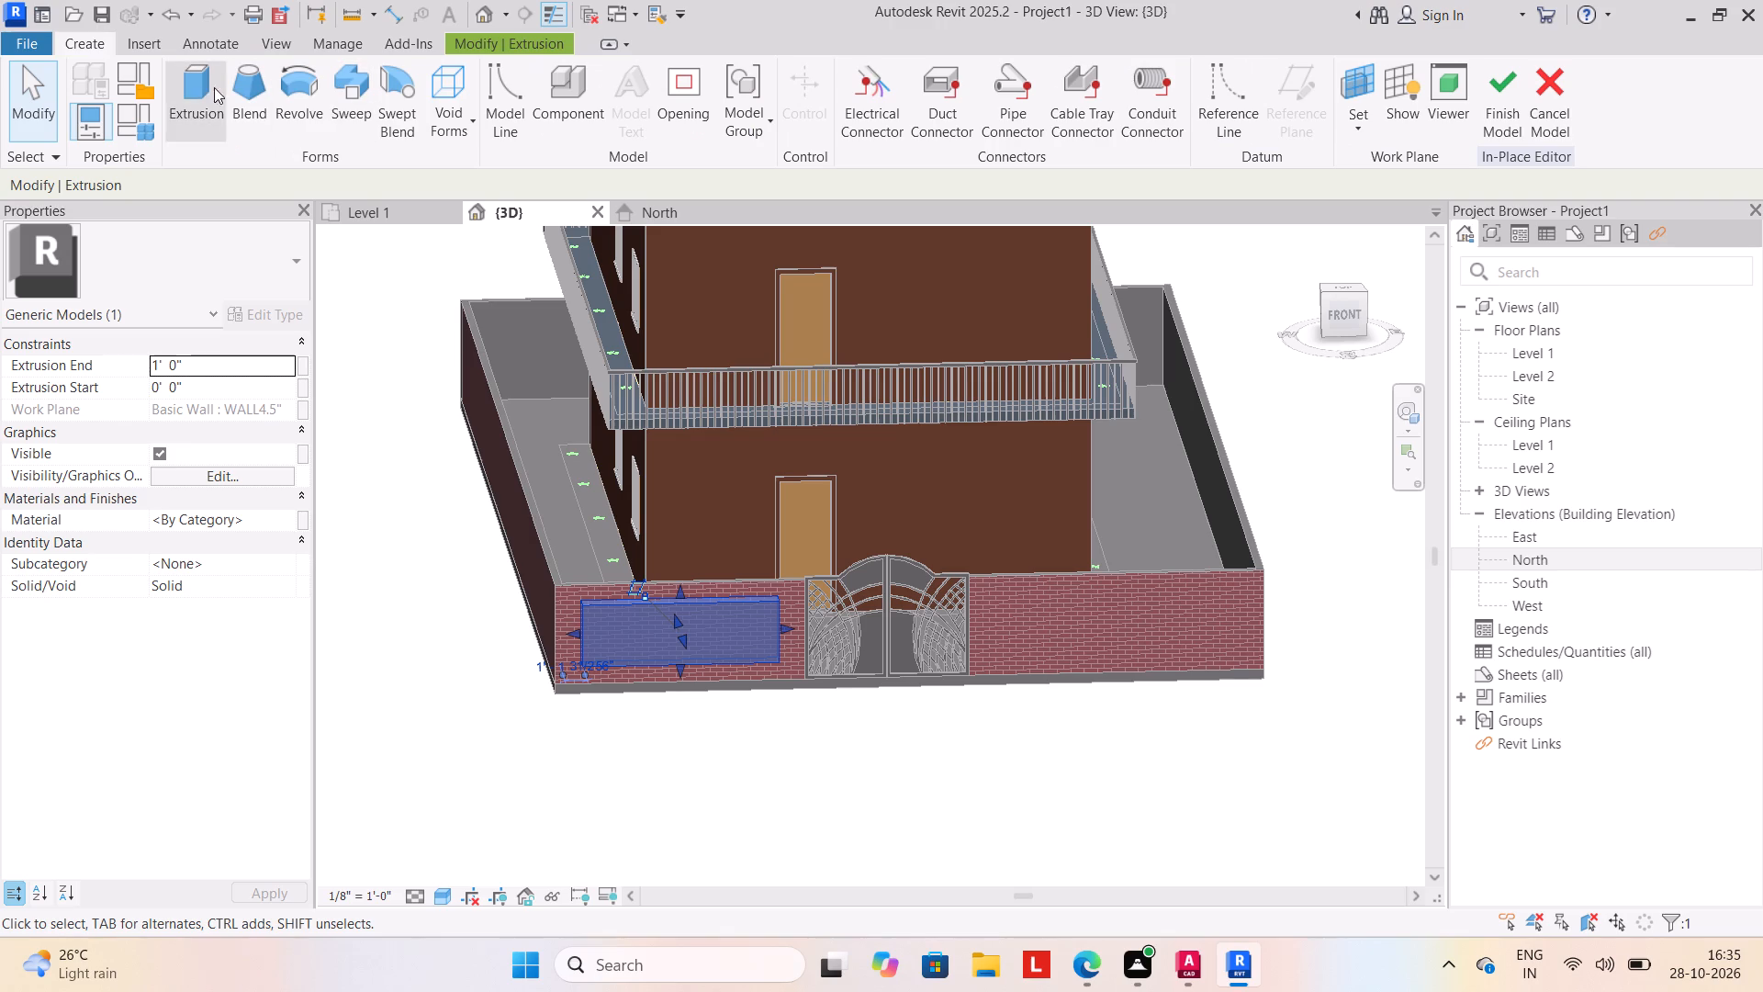
{"action": "left_click", "coordinate": [174, 93]}
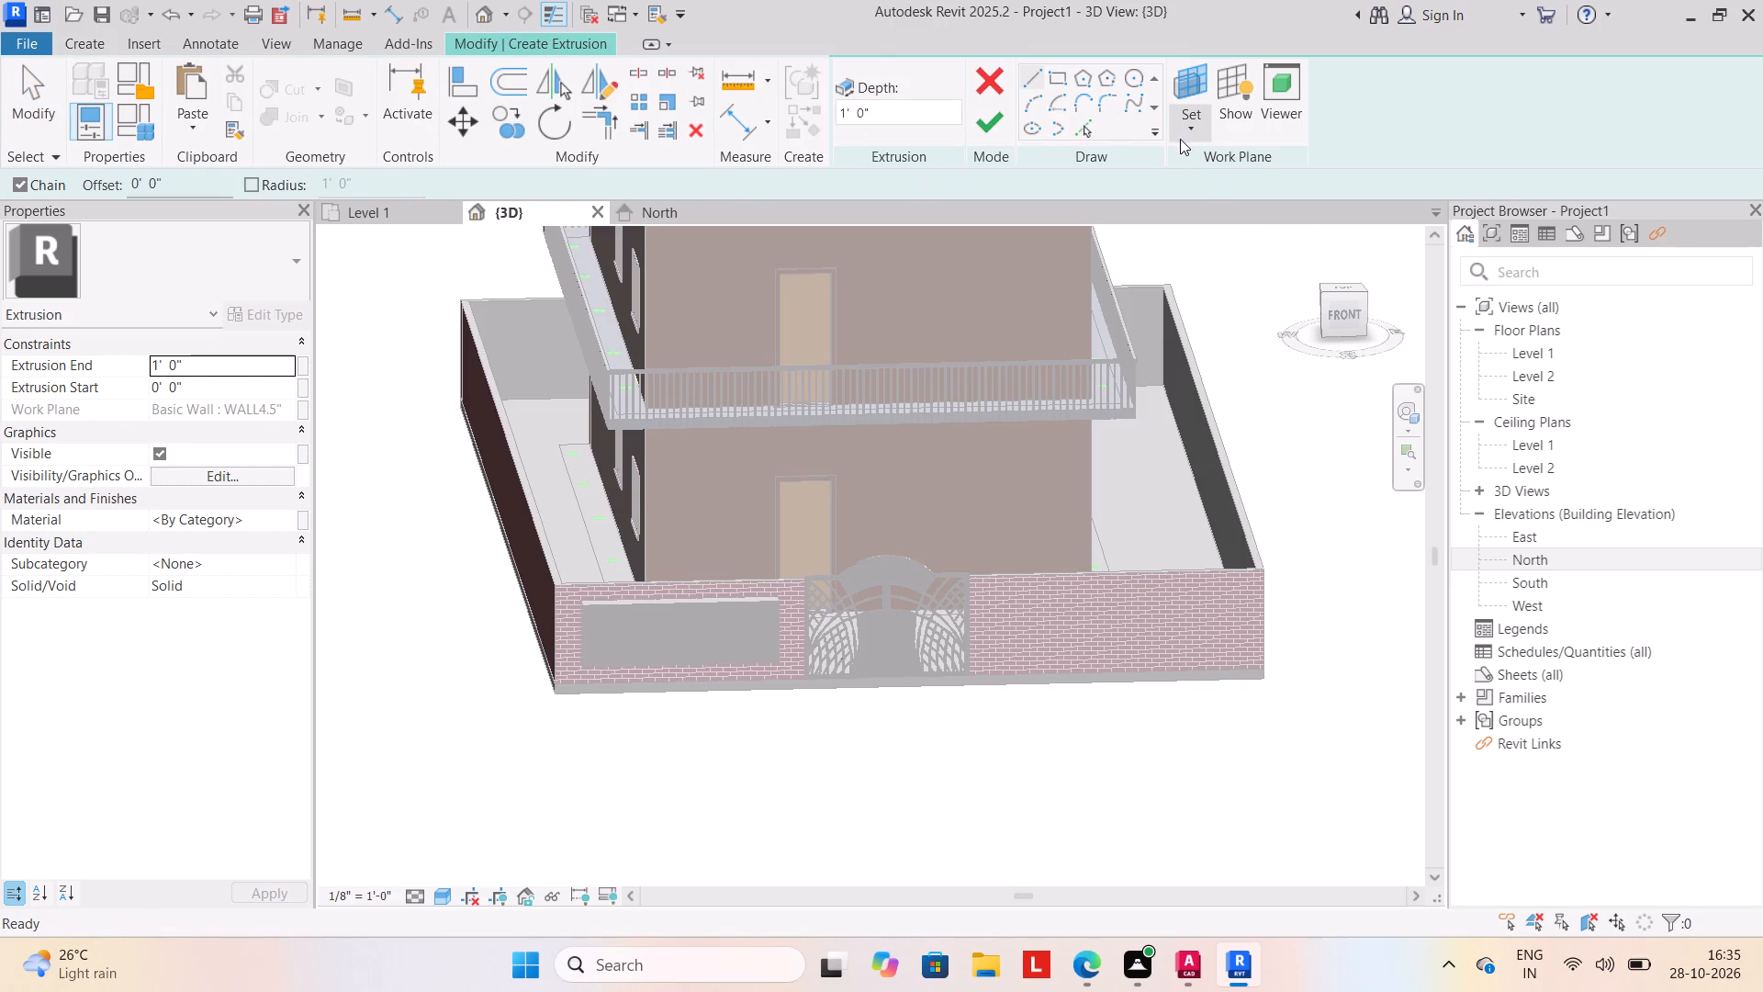
{"action": "left_click", "coordinate": [1181, 138]}
{"action": "left_click", "coordinate": [1220, 221]}
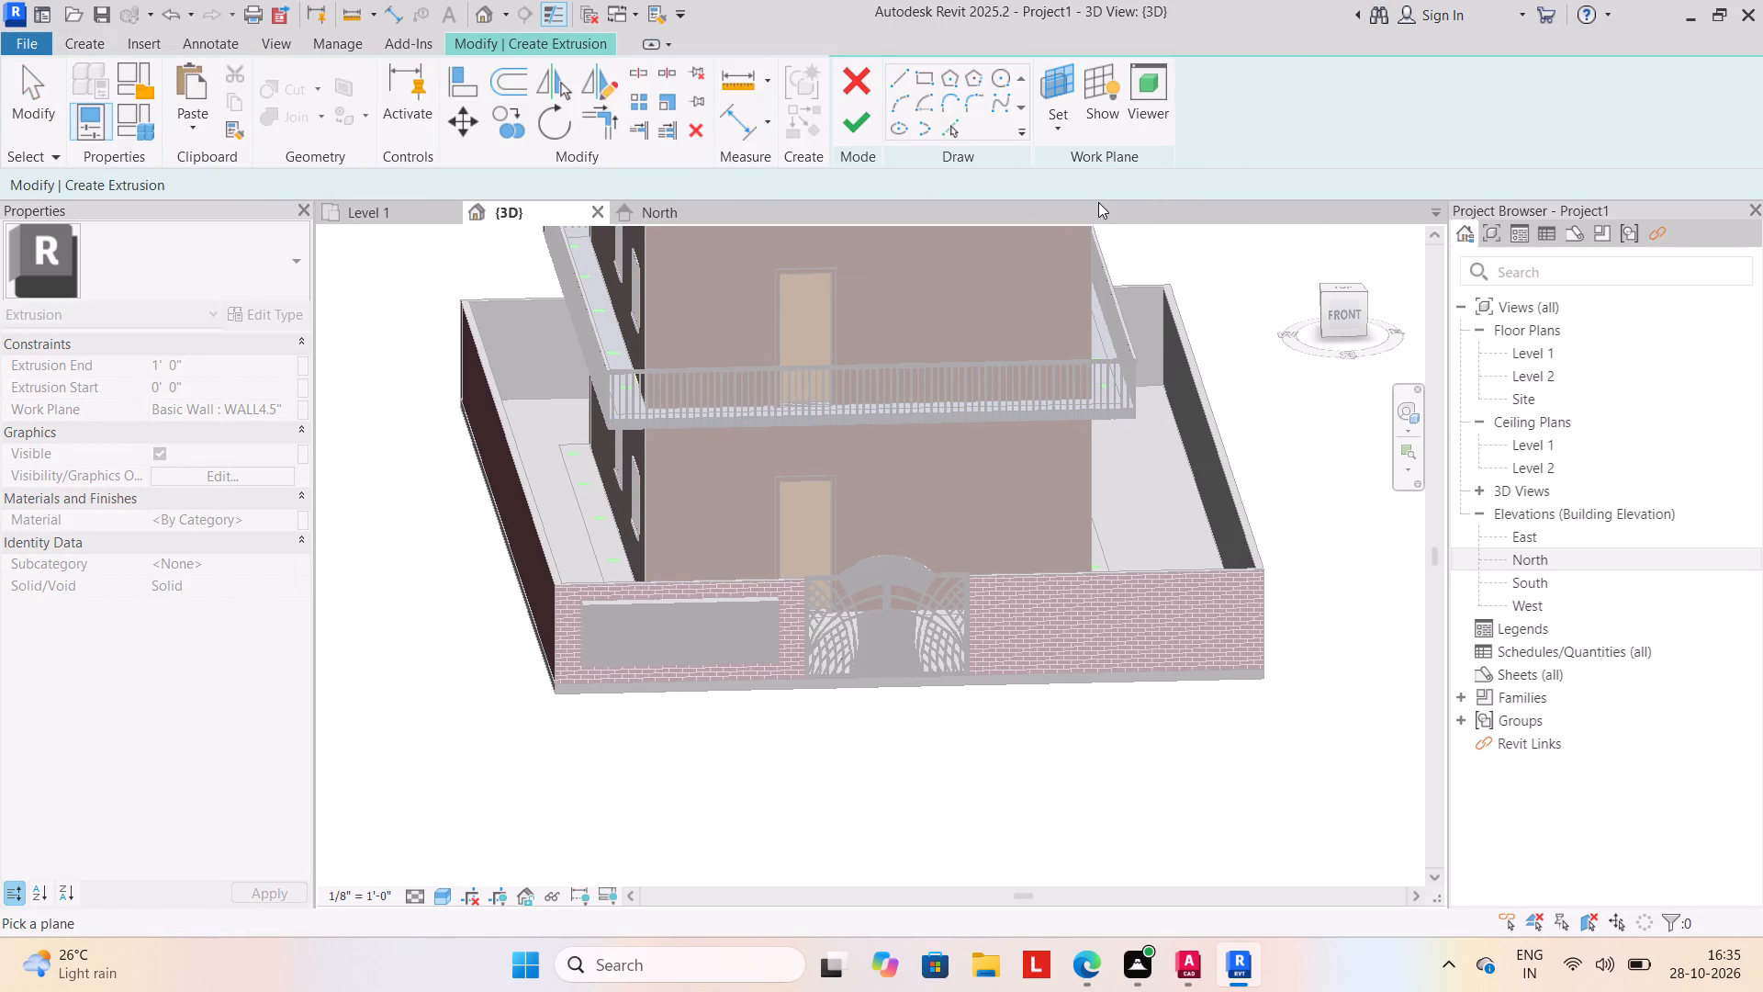
{"action": "left_click", "coordinate": [1054, 133]}
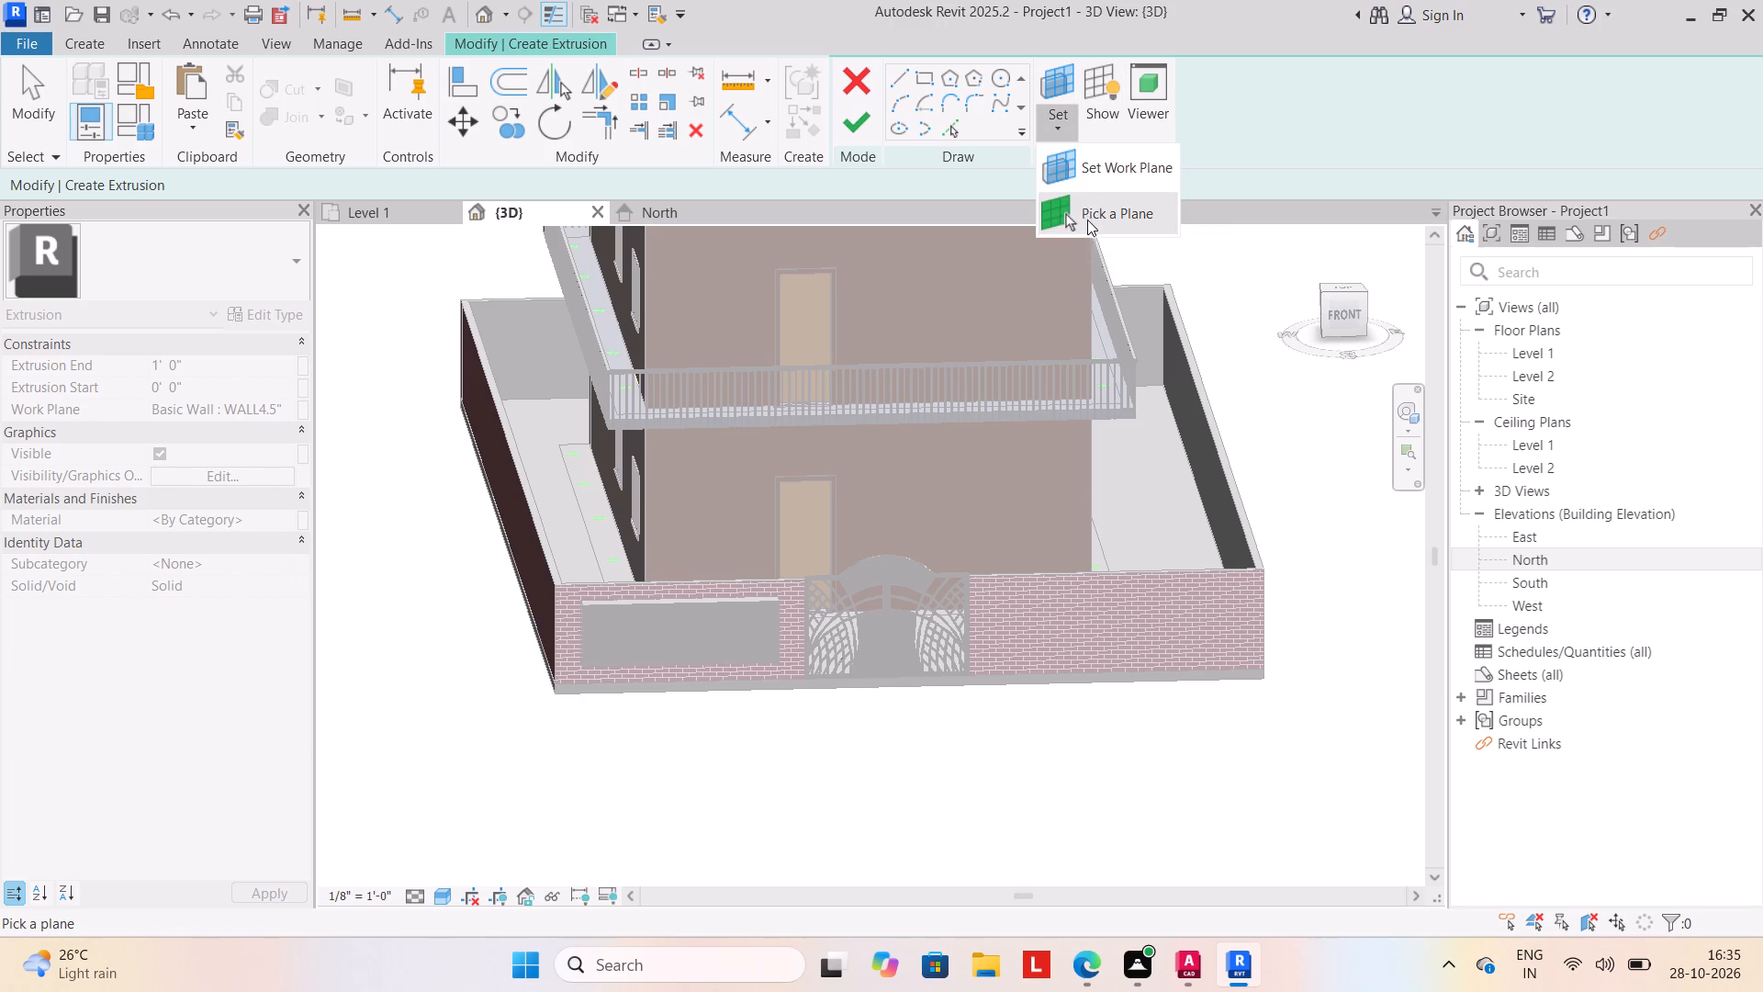
{"action": "left_click", "coordinate": [1089, 220]}
{"action": "left_click", "coordinate": [1056, 577]}
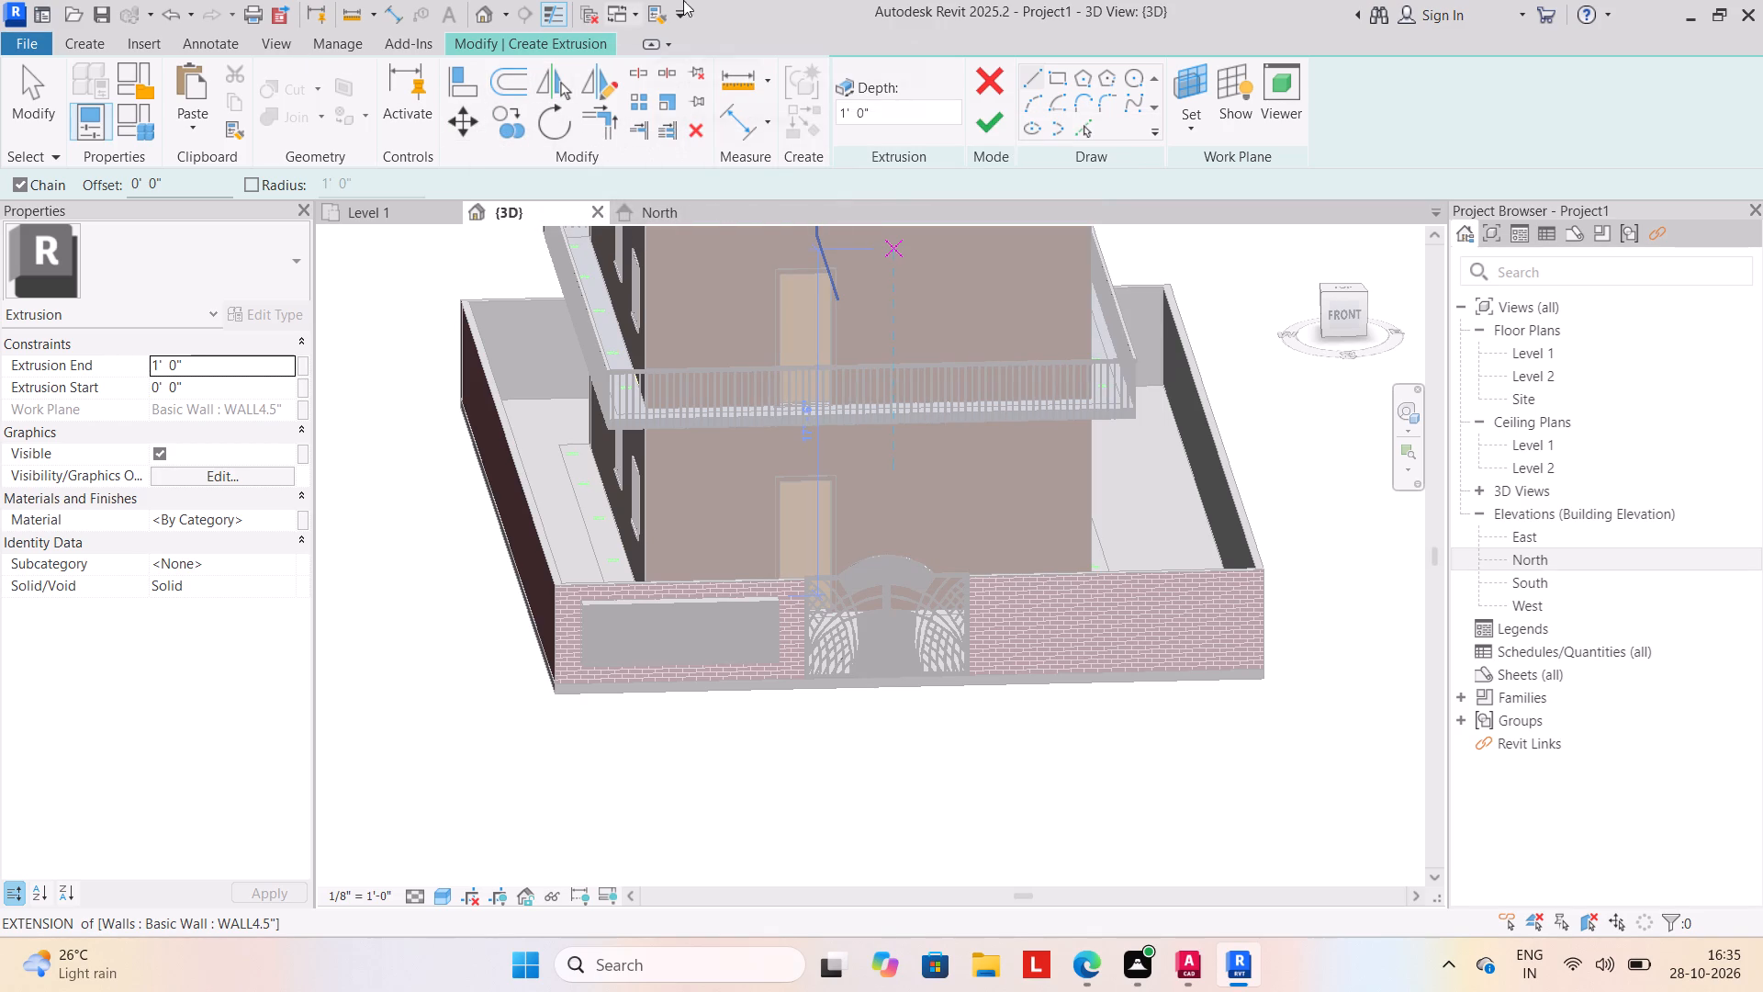
{"action": "left_click", "coordinate": [983, 122]}
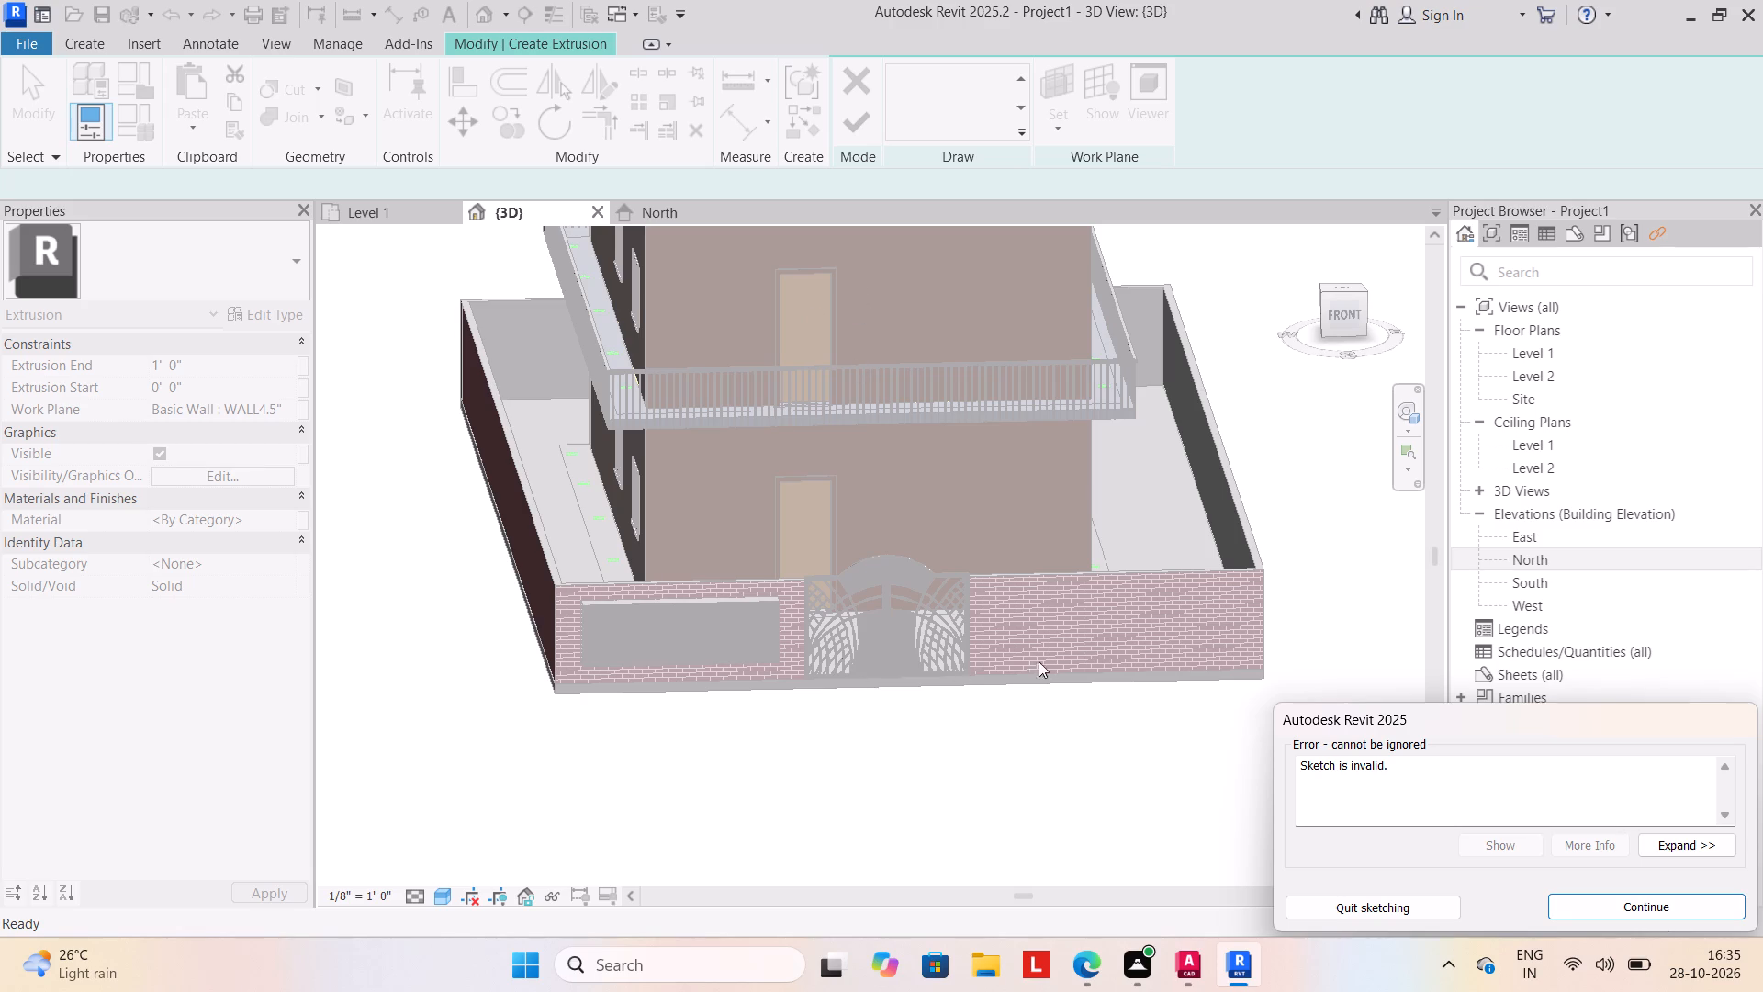
{"action": "left_click", "coordinate": [1624, 906]}
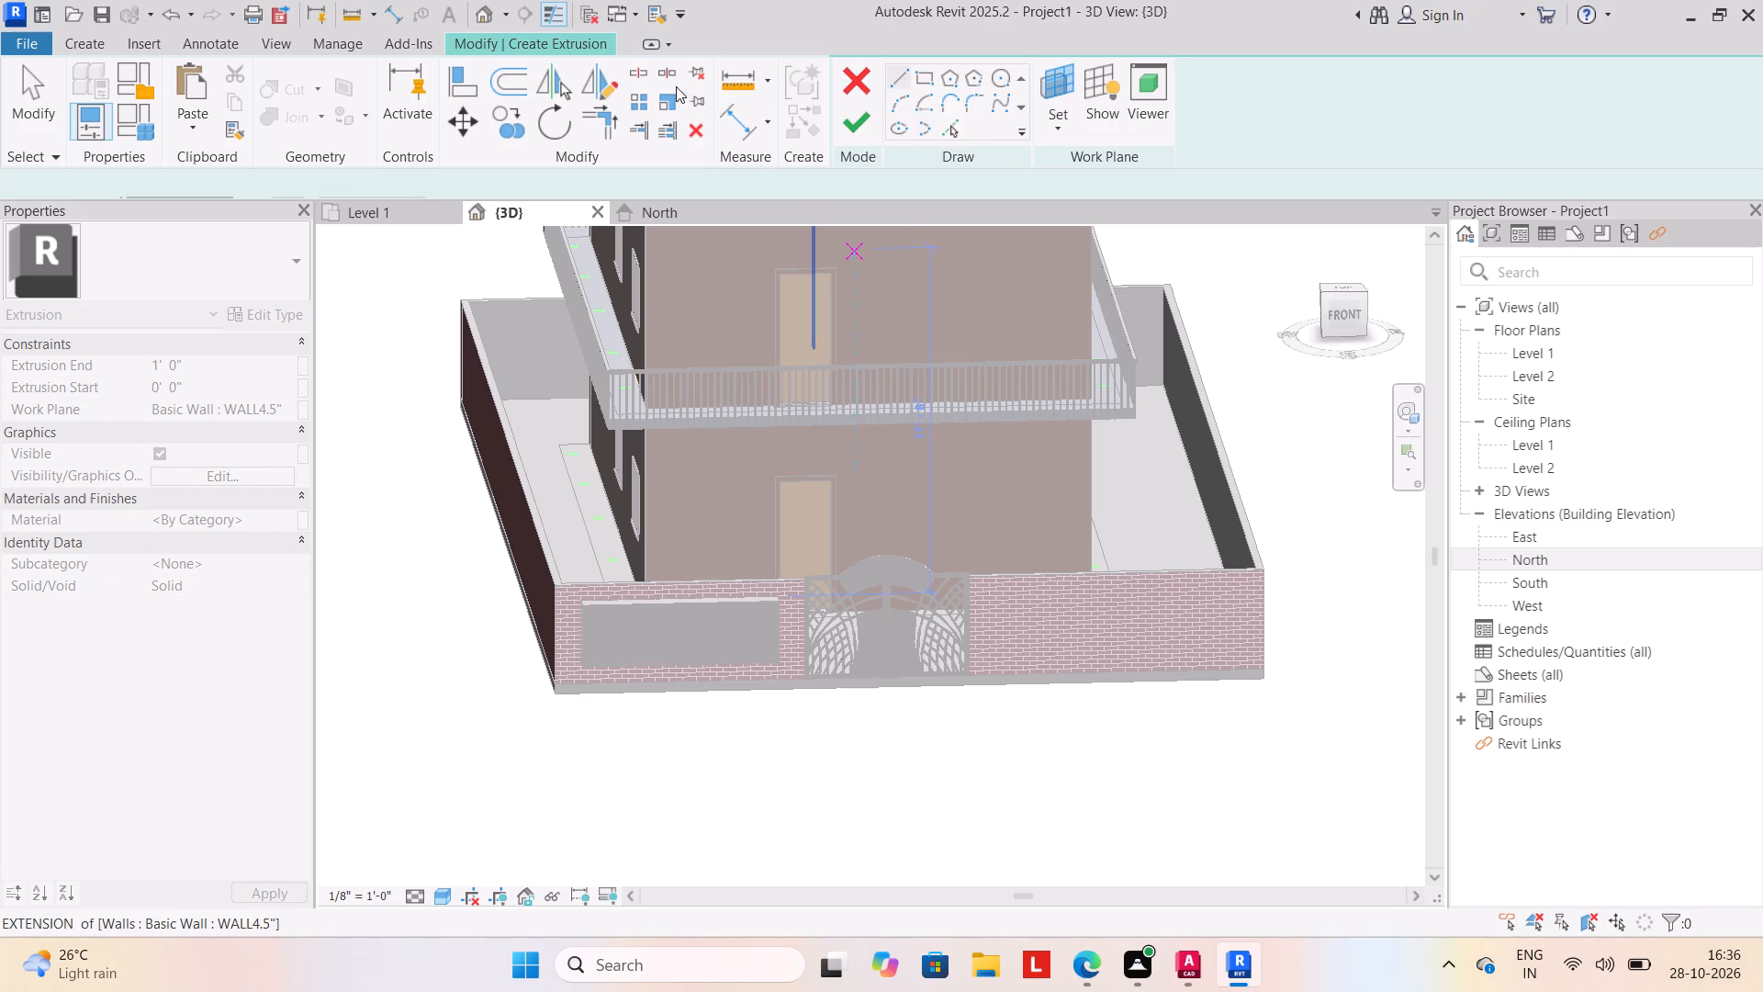
{"action": "left_click_drag", "start_coordinate": [1173, 137], "coordinate": [1182, 137]}
{"action": "left_click", "coordinate": [1230, 207]}
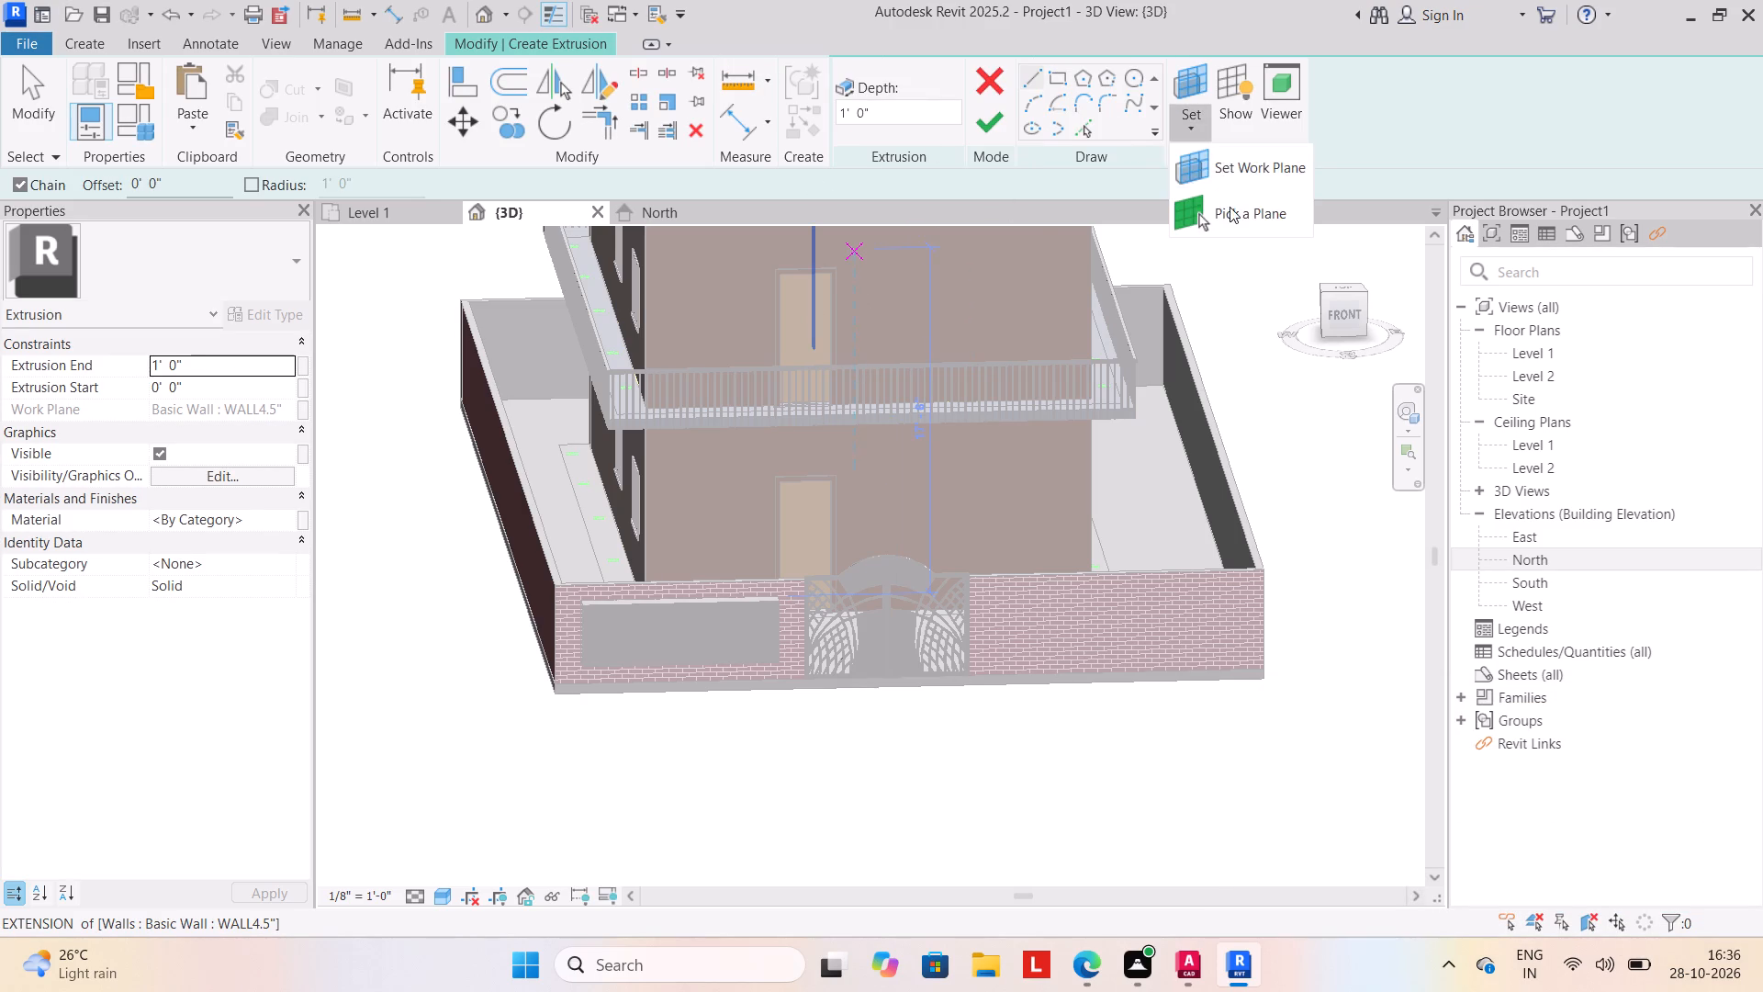
{"action": "left_click", "coordinate": [1101, 571]}
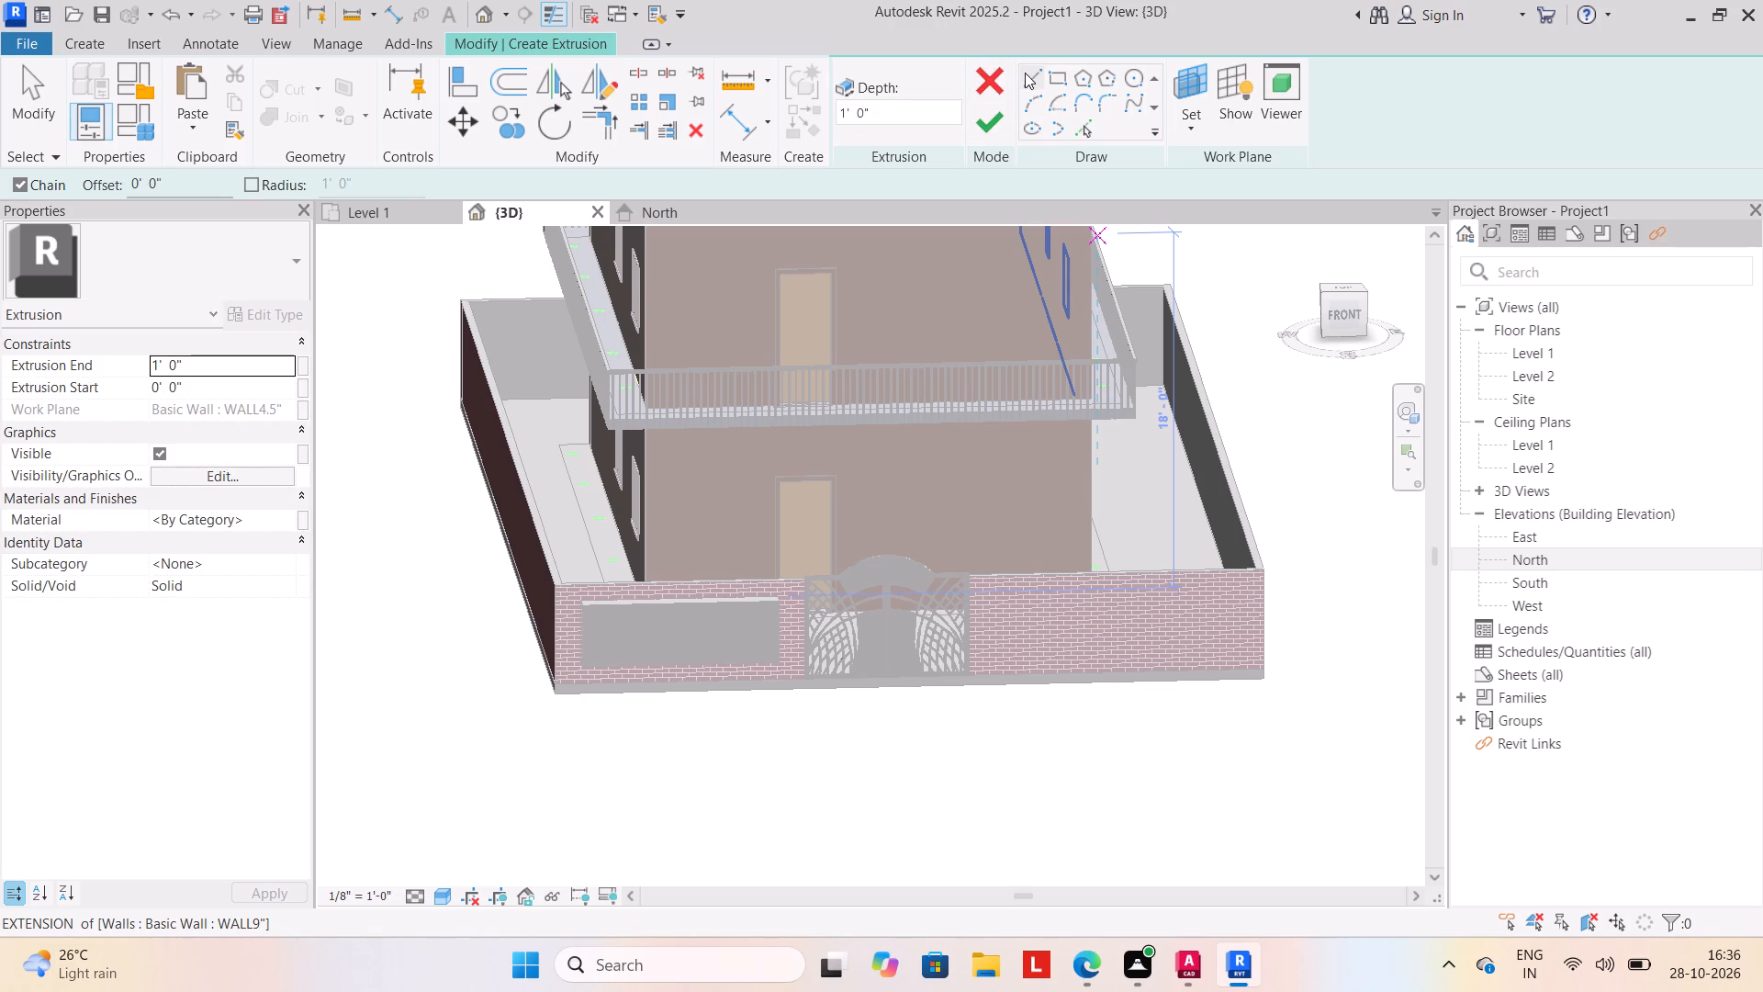
Sketch a rectangle on the front boundary wall right of the gate and extrude it 1'-0" deep.
{"action": "left_click", "coordinate": [1053, 70]}
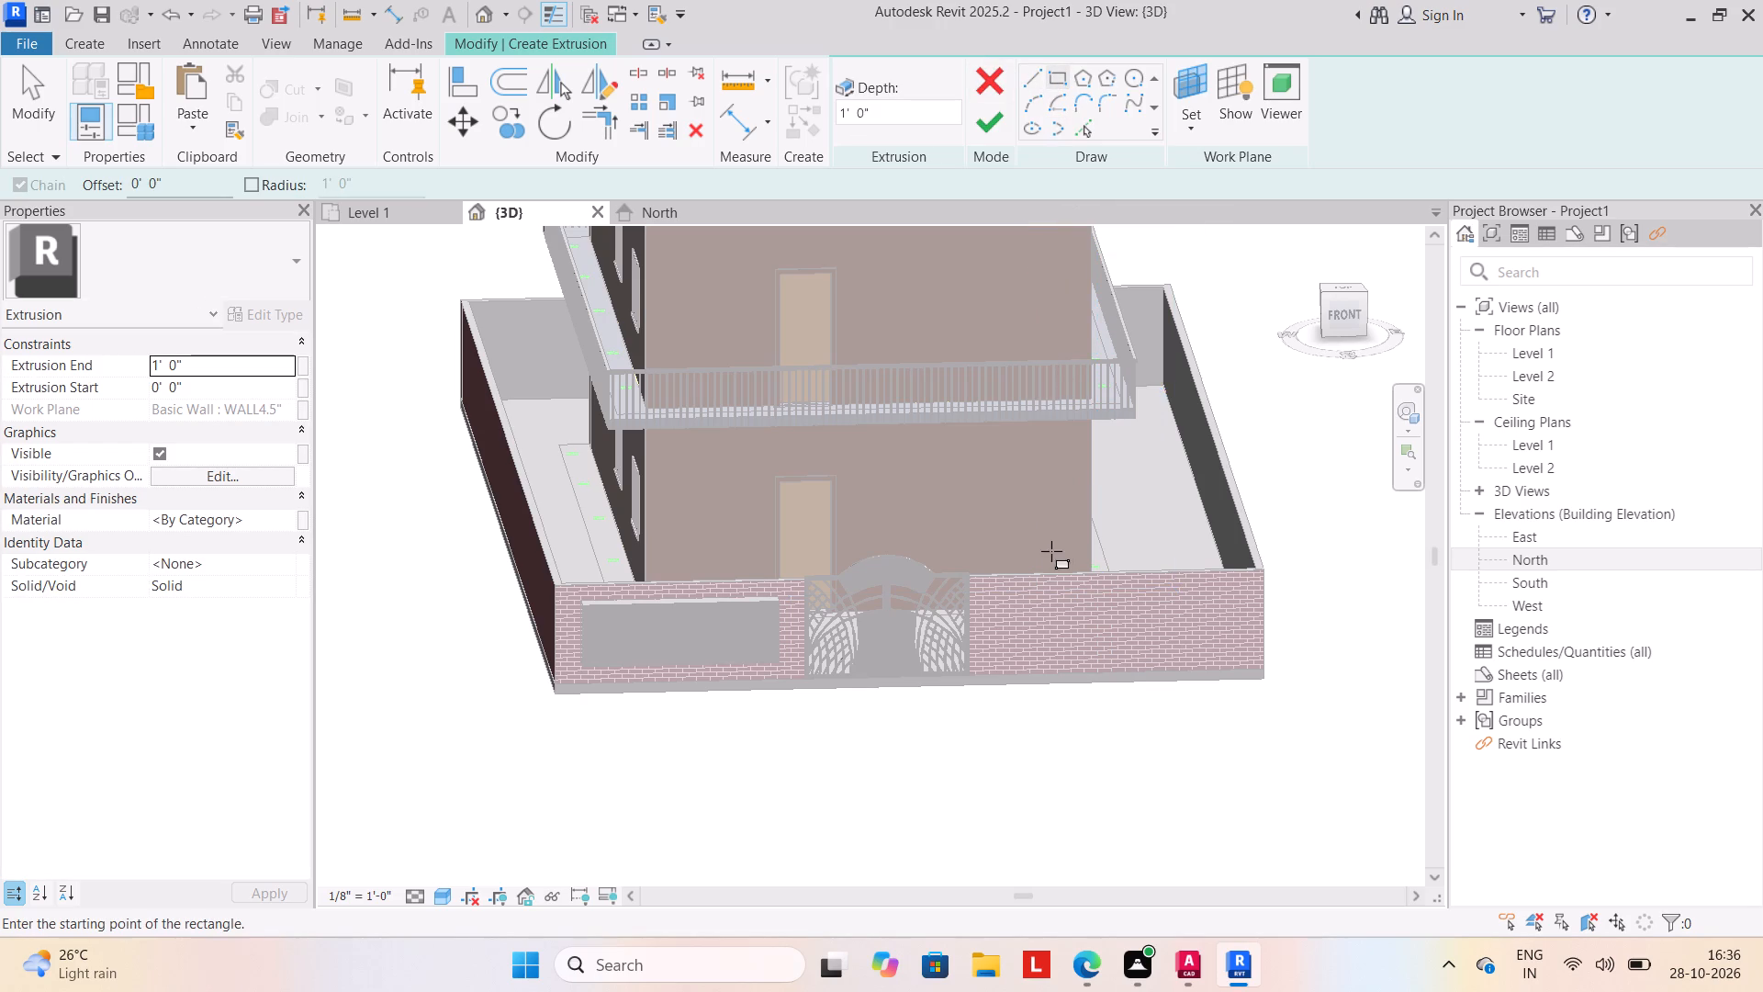
{"action": "left_click", "coordinate": [995, 590]}
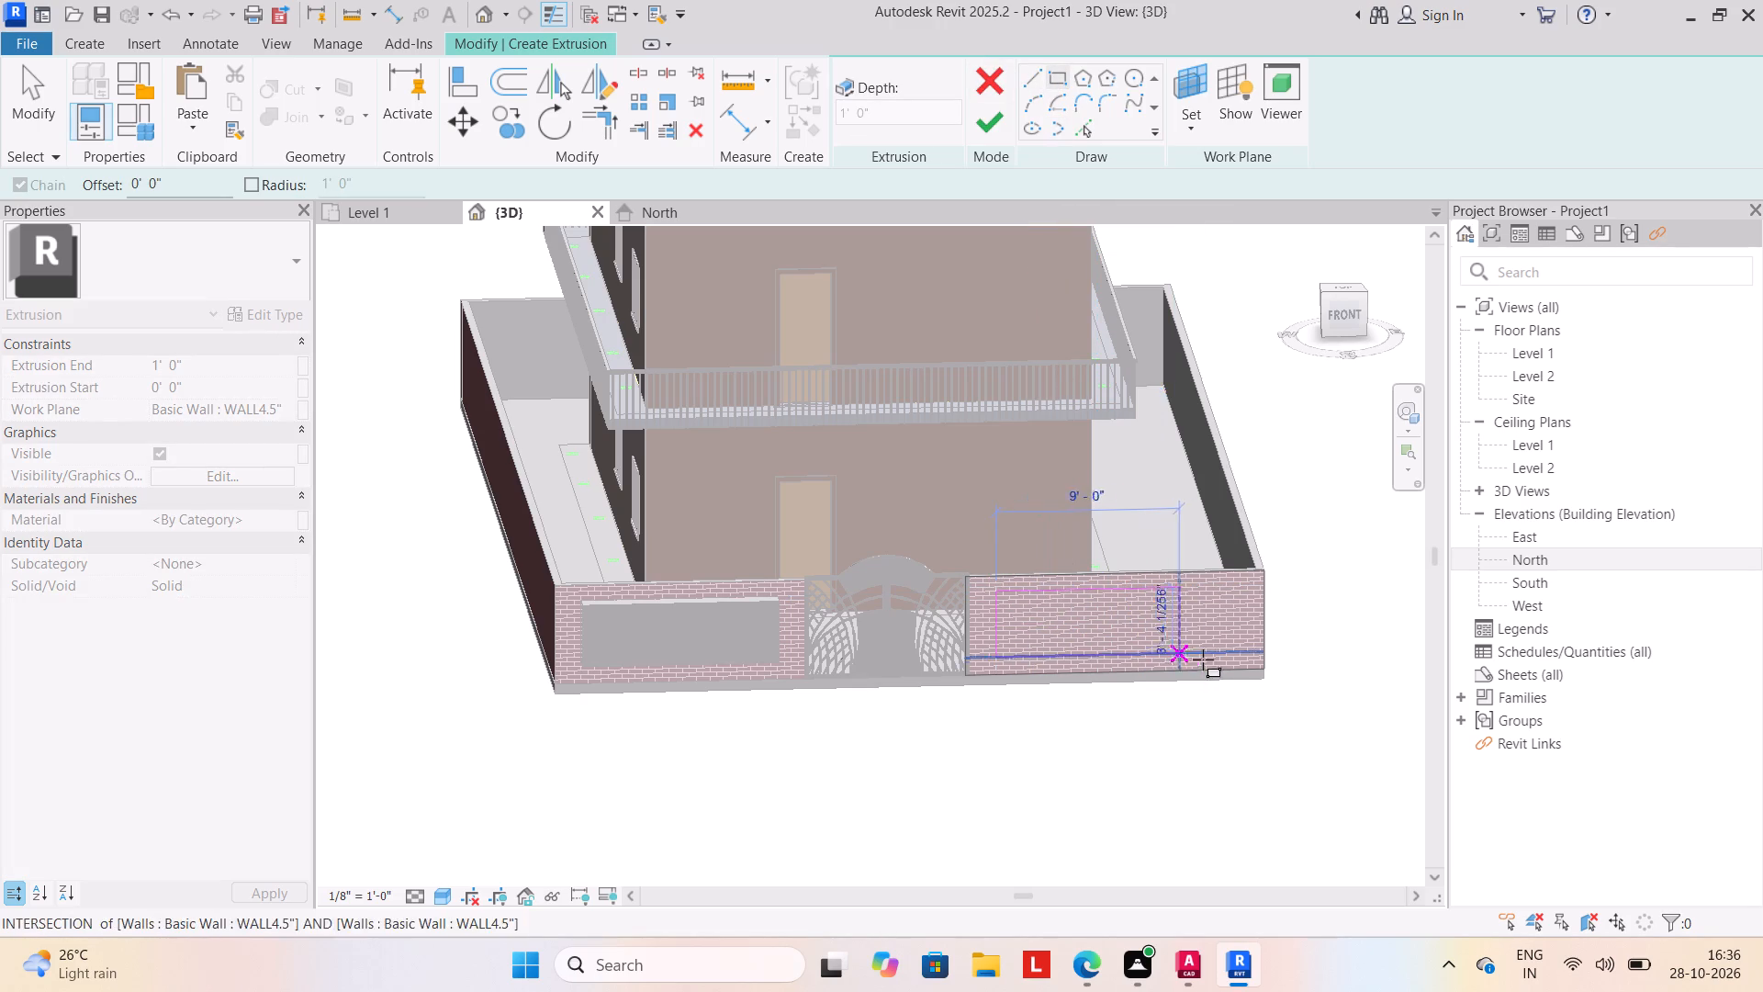
{"action": "left_click", "coordinate": [1248, 654]}
{"action": "left_click", "coordinate": [996, 127]}
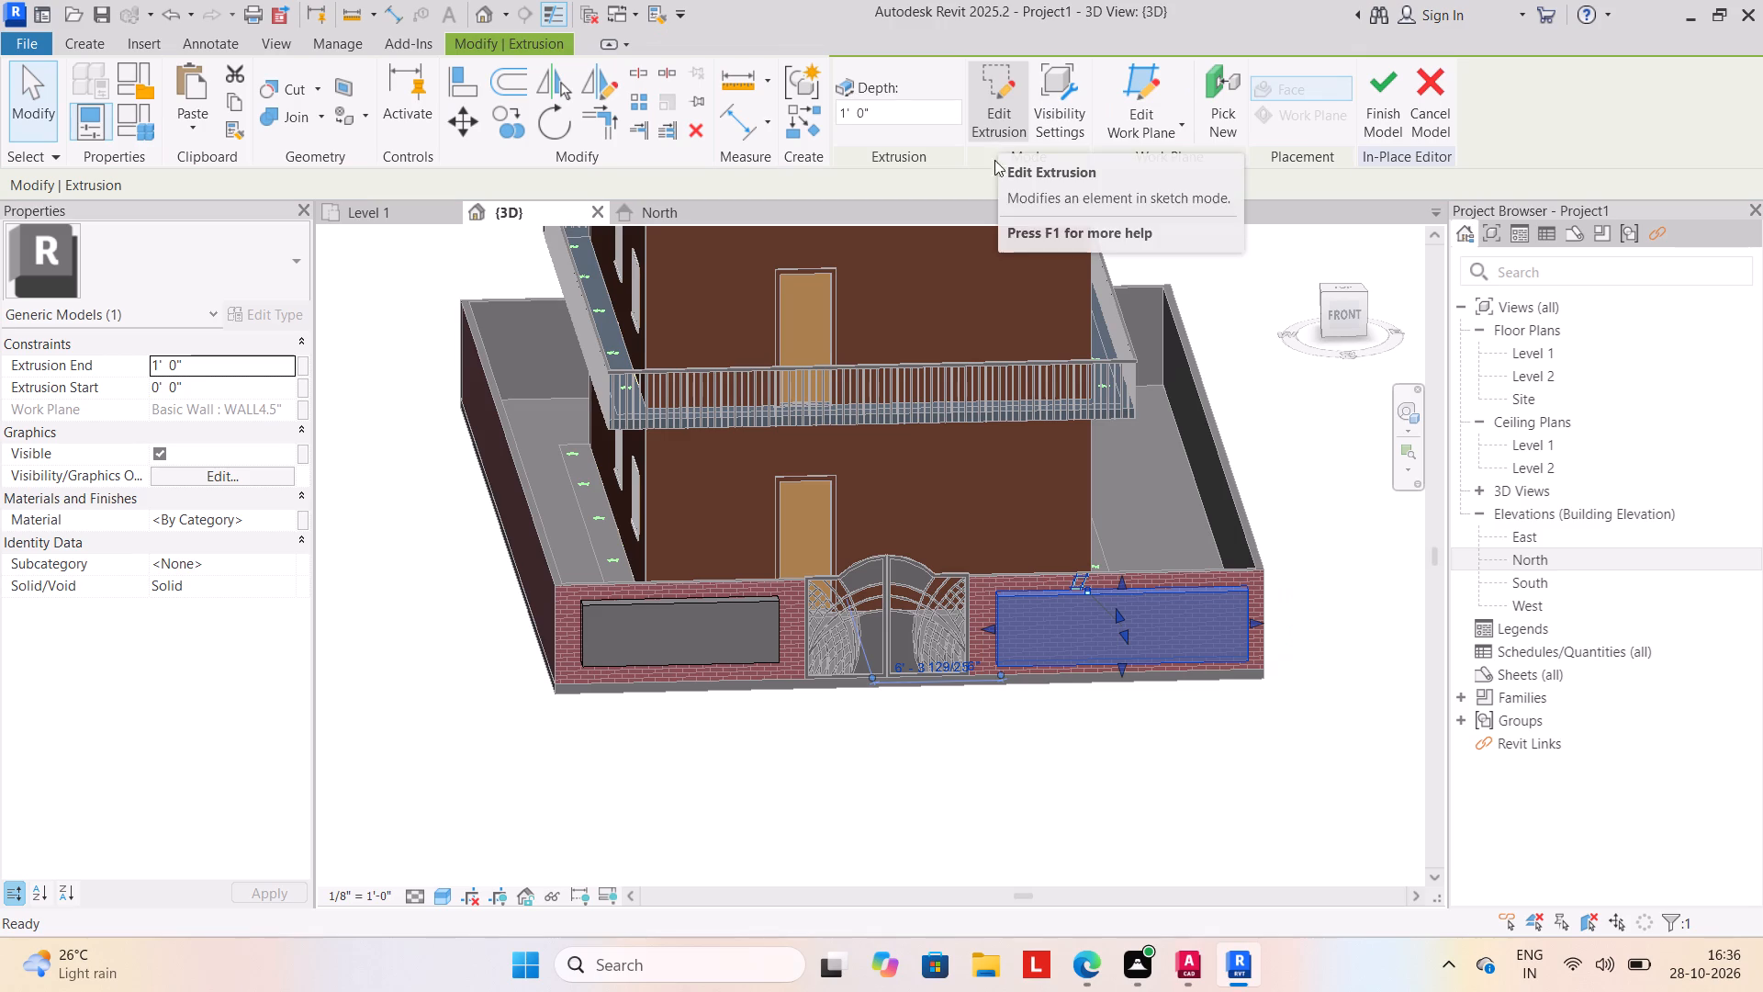
Finish the in-place model containing both boundary wall panels.
{"action": "left_click", "coordinate": [1388, 100]}
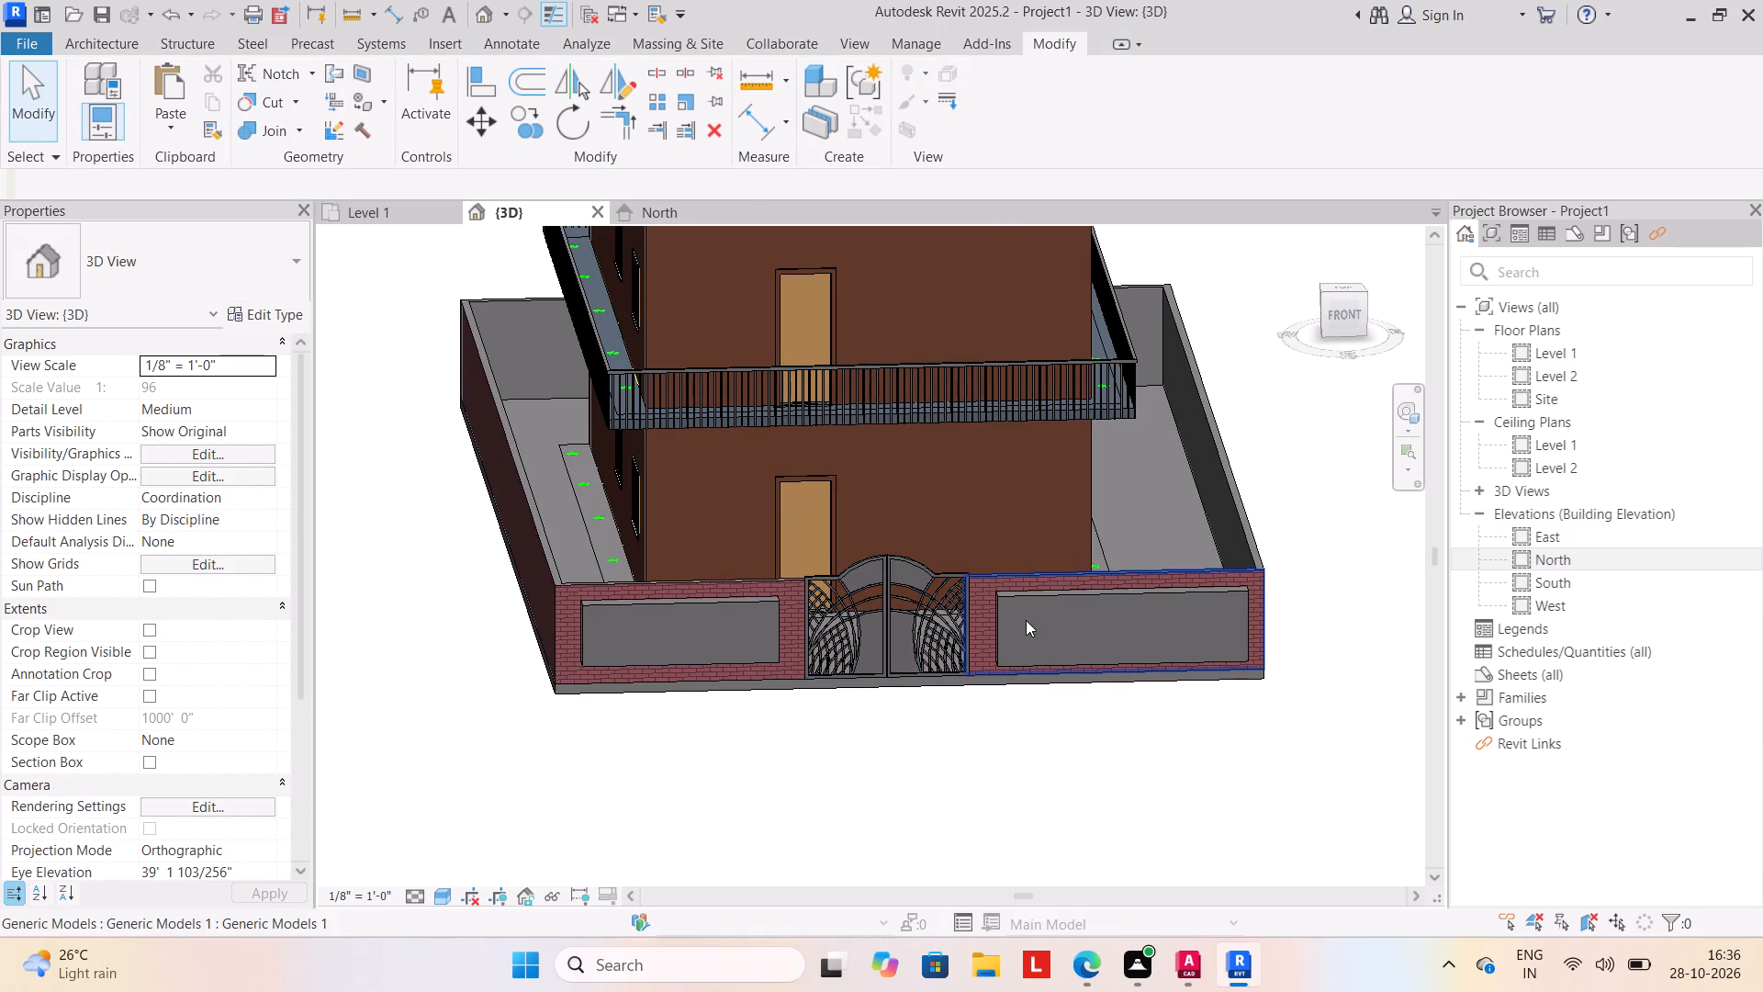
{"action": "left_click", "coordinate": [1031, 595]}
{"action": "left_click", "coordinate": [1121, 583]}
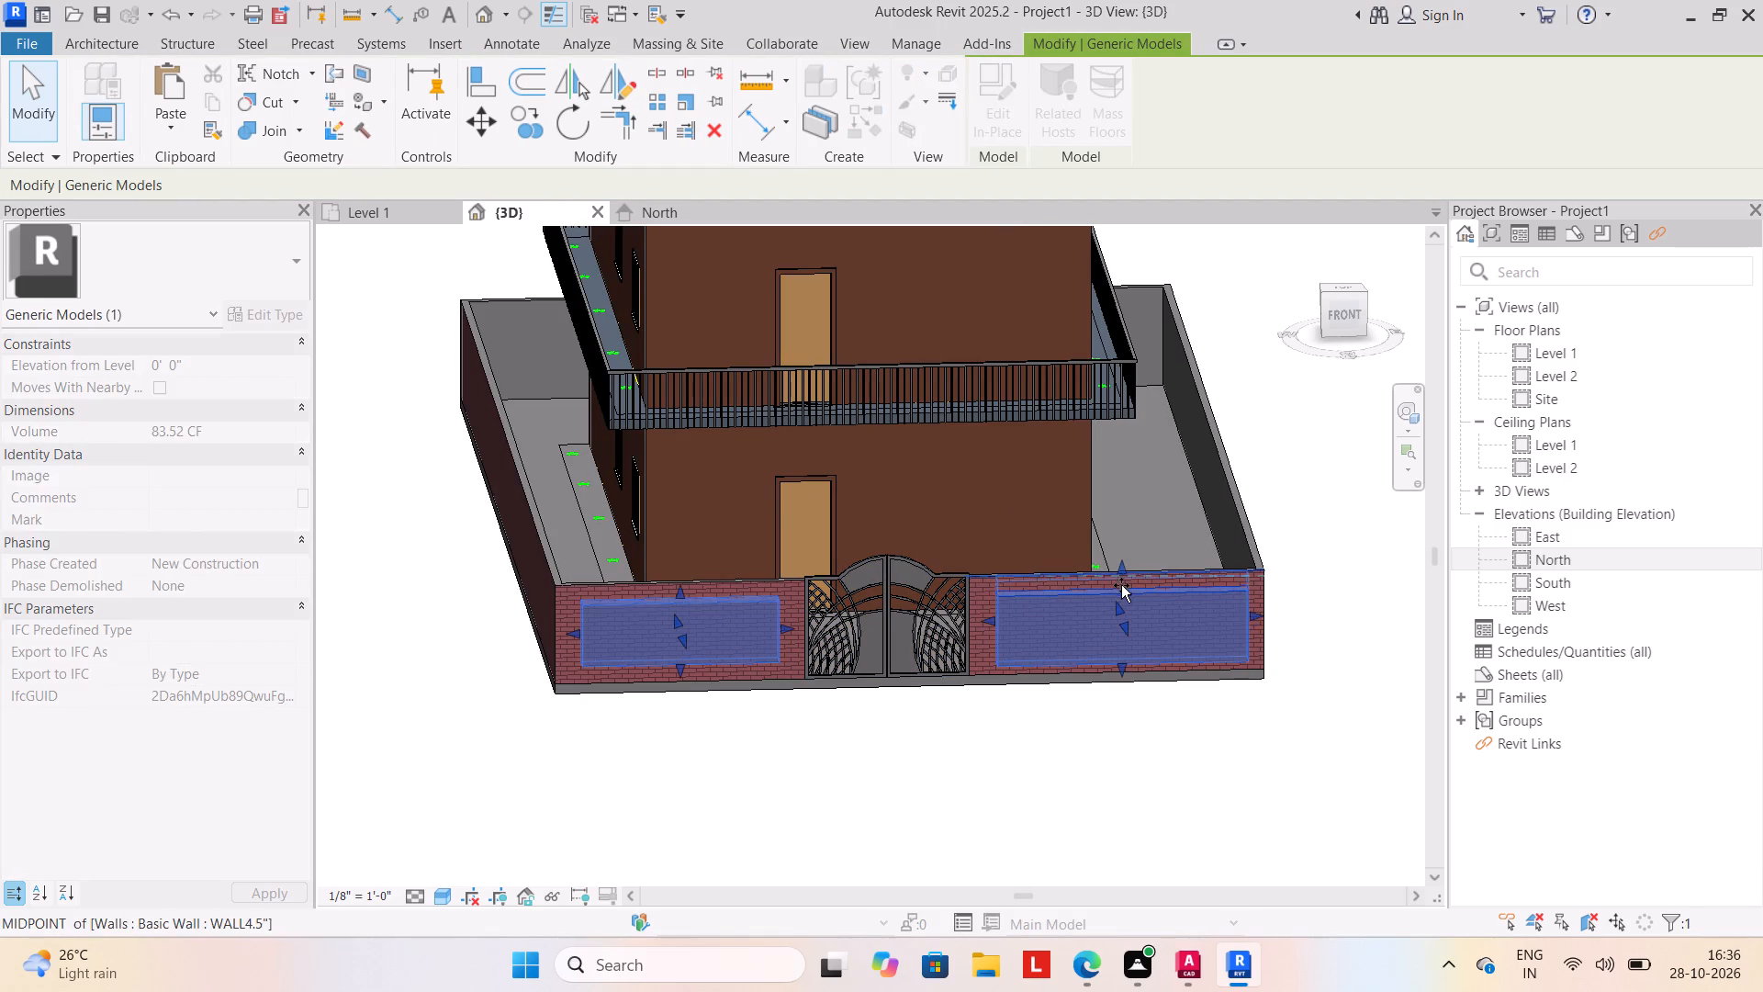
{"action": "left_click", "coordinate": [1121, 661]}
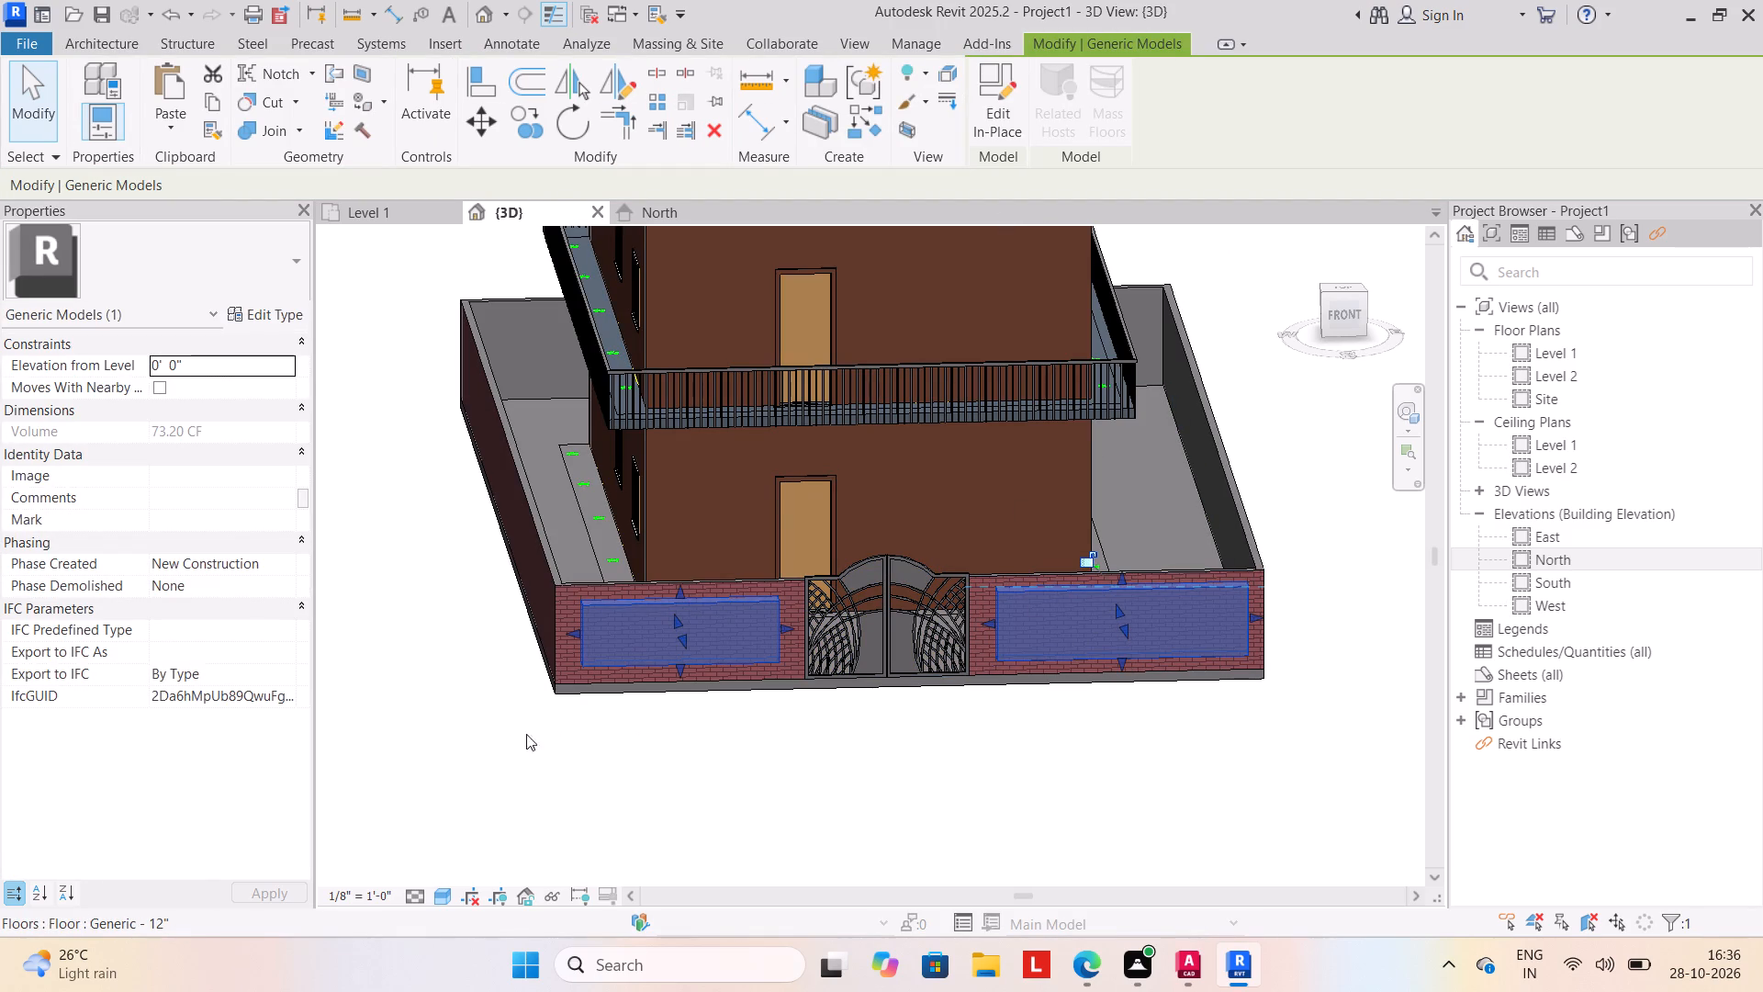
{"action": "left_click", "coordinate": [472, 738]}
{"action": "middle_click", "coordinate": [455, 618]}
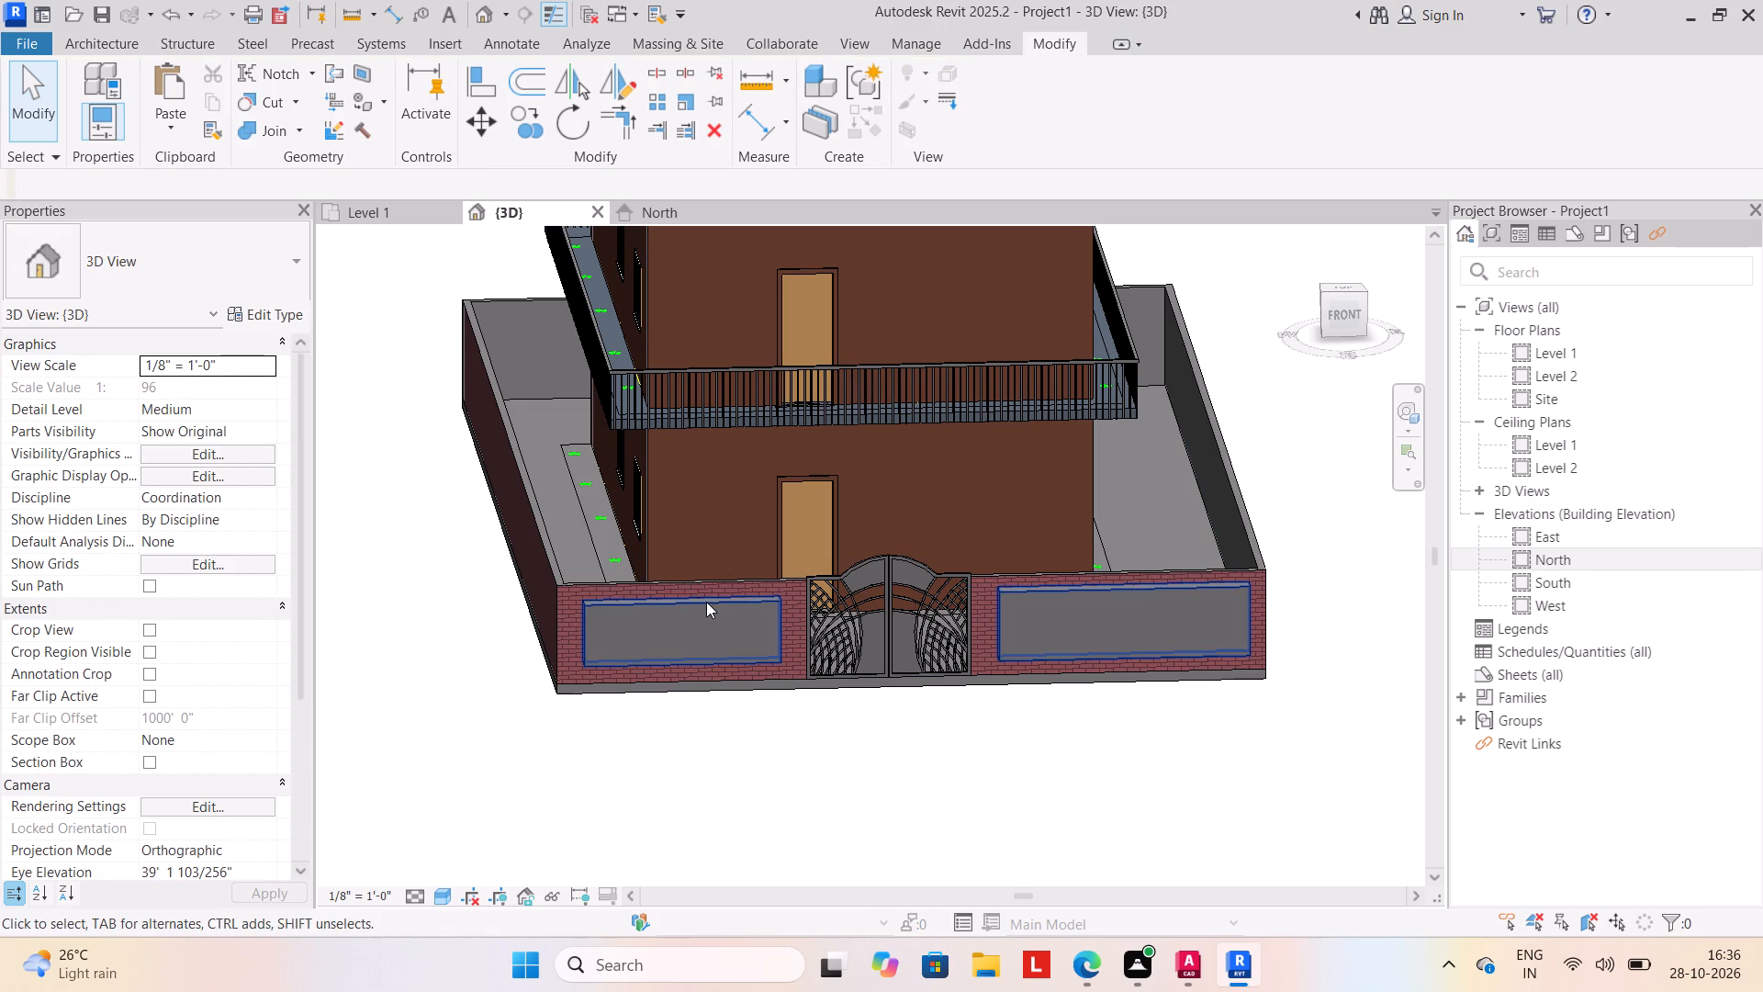
Reopen the in-place model for editing and paint the front faces of both boundary wall panels with Parking Stripe.
{"action": "left_click", "coordinate": [706, 602]}
{"action": "left_click", "coordinate": [989, 114]}
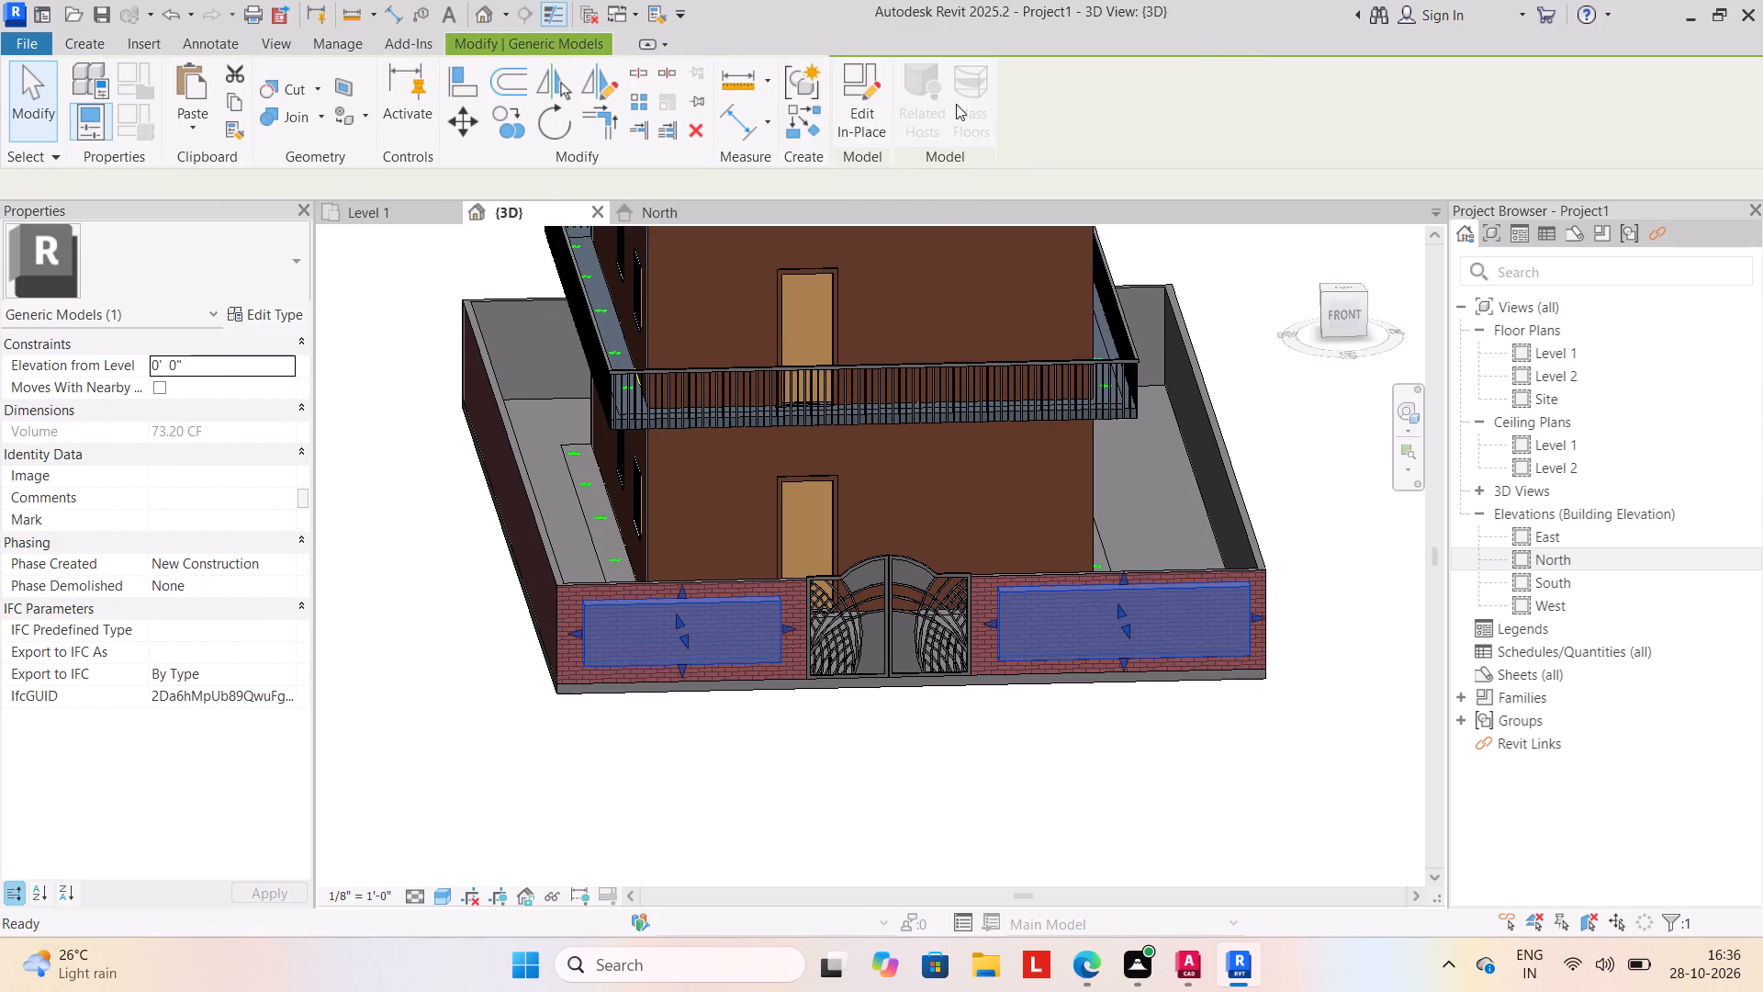
{"action": "left_click_drag", "start_coordinate": [362, 104], "coordinate": [371, 102]}
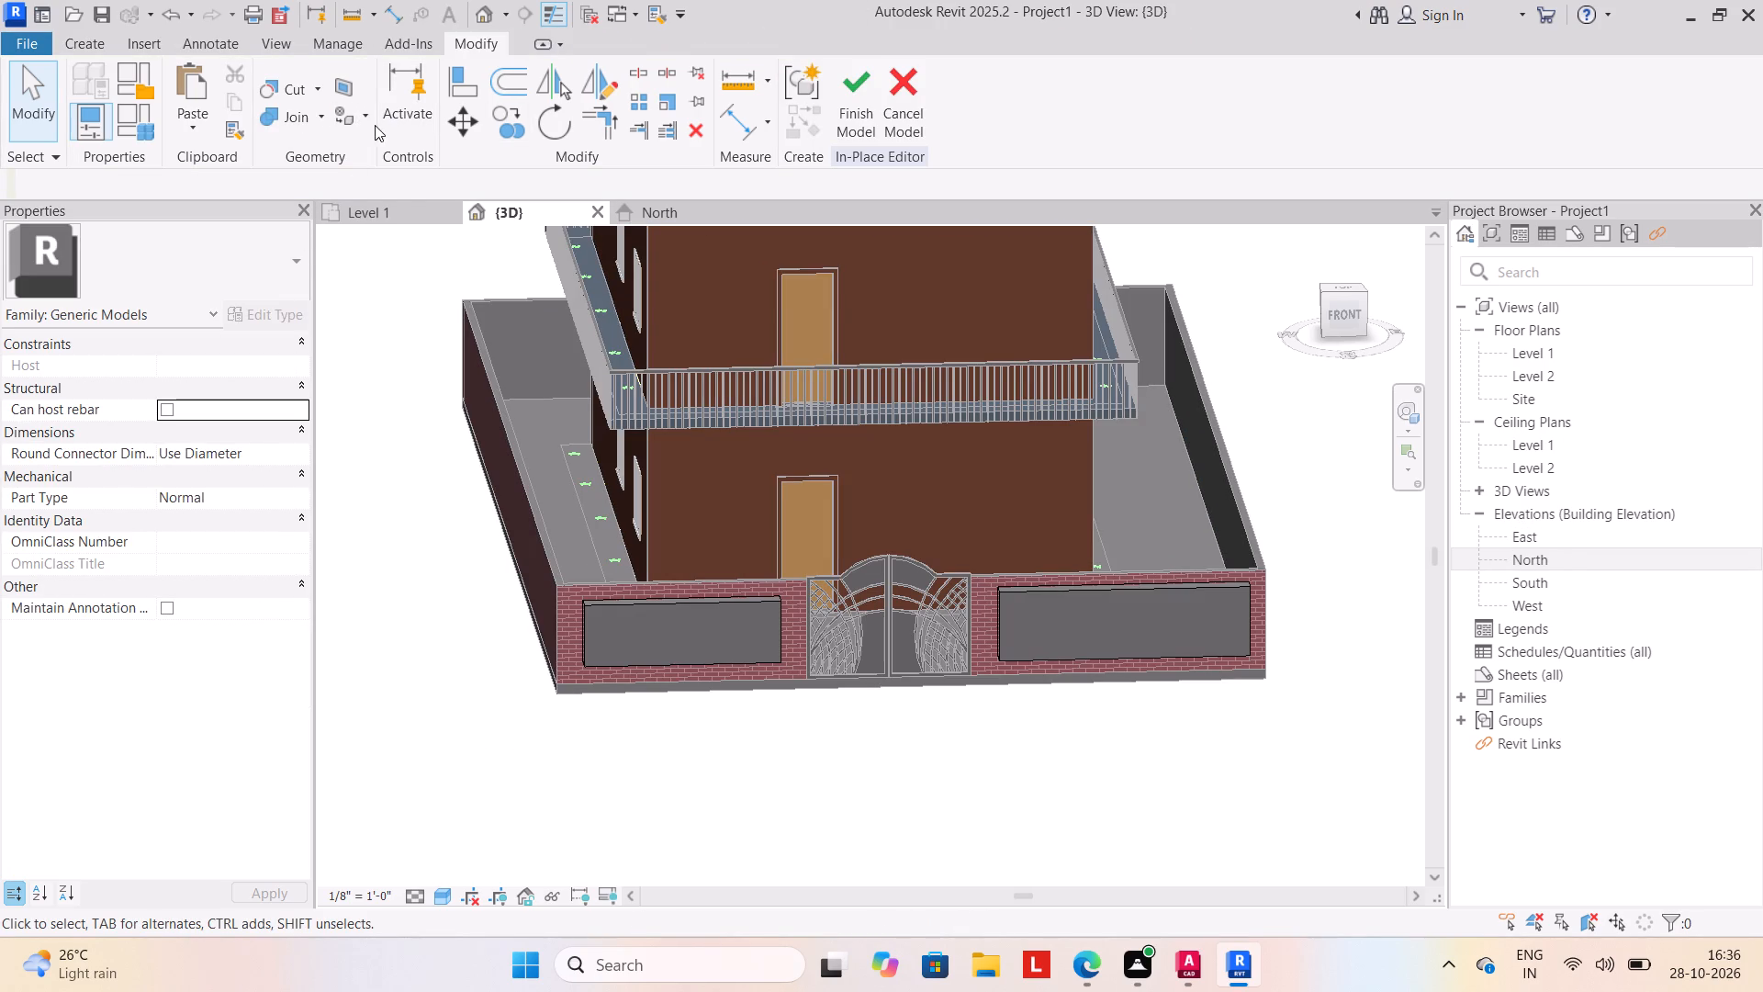
{"action": "left_click", "coordinate": [361, 119]}
{"action": "left_click", "coordinate": [366, 131]}
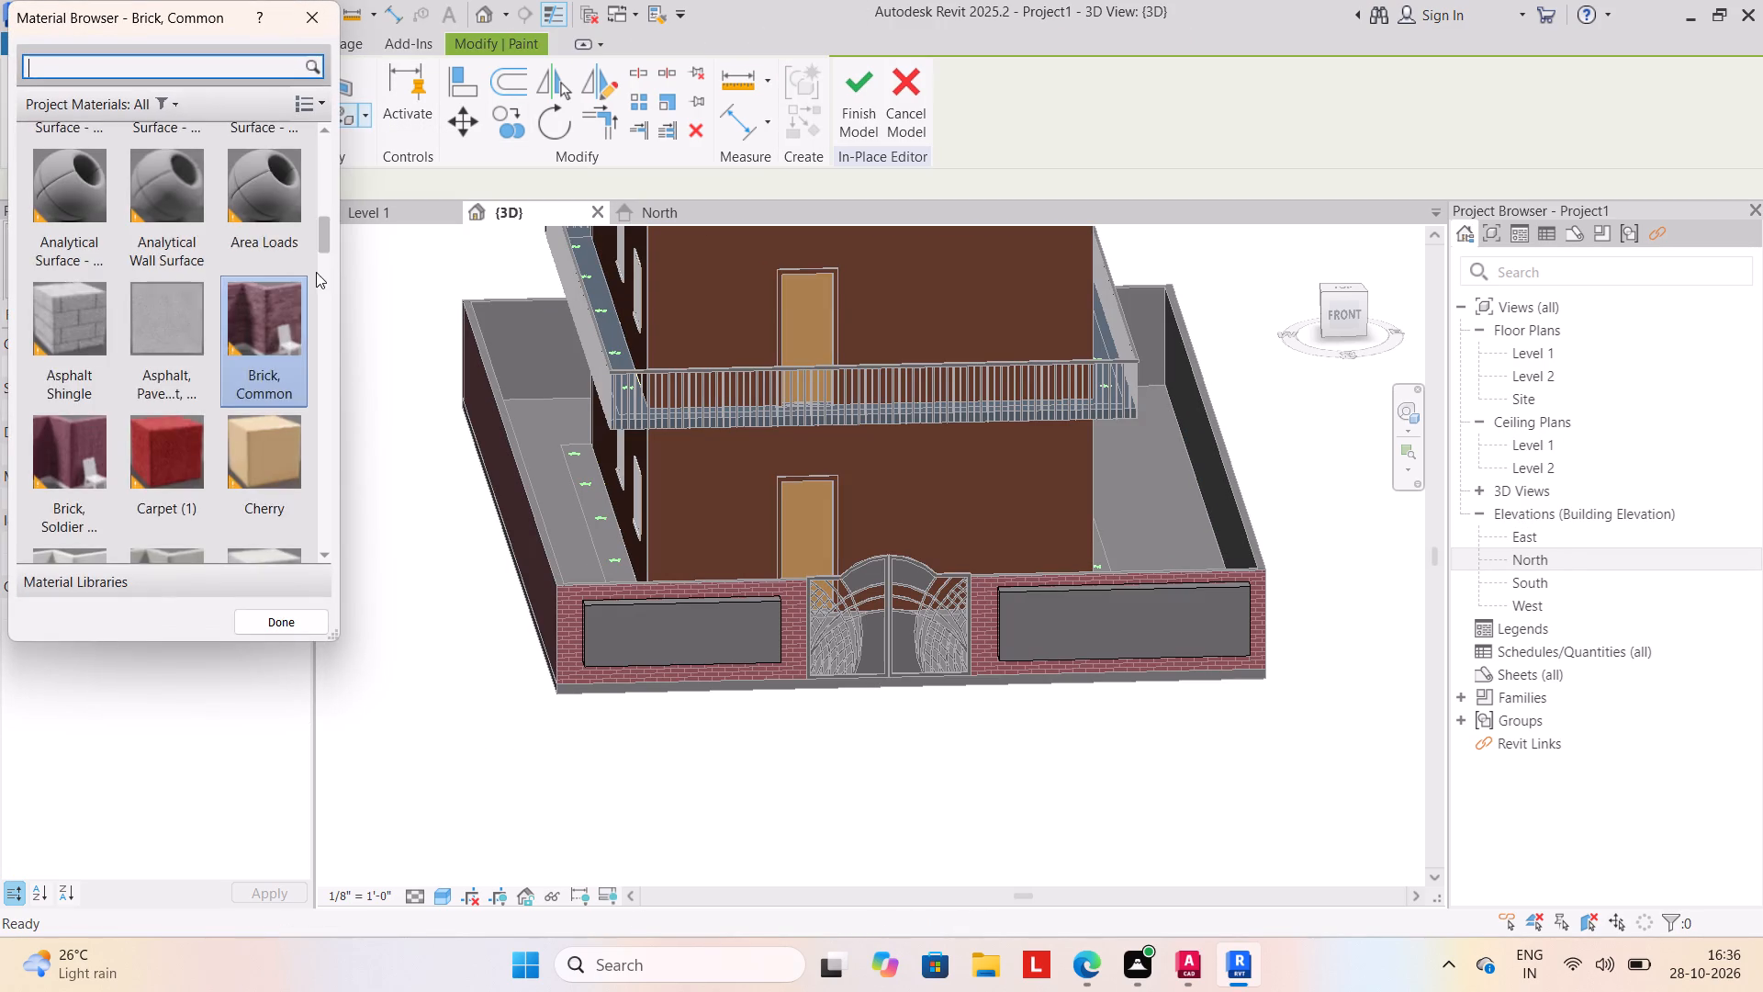
{"action": "scroll", "coordinate": [309, 283], "scroll_direction": "down", "scroll_amount": 7}
{"action": "scroll", "coordinate": [272, 240], "scroll_direction": "up", "scroll_amount": 3}
{"action": "scroll", "coordinate": [272, 483], "scroll_direction": "down", "scroll_amount": 2}
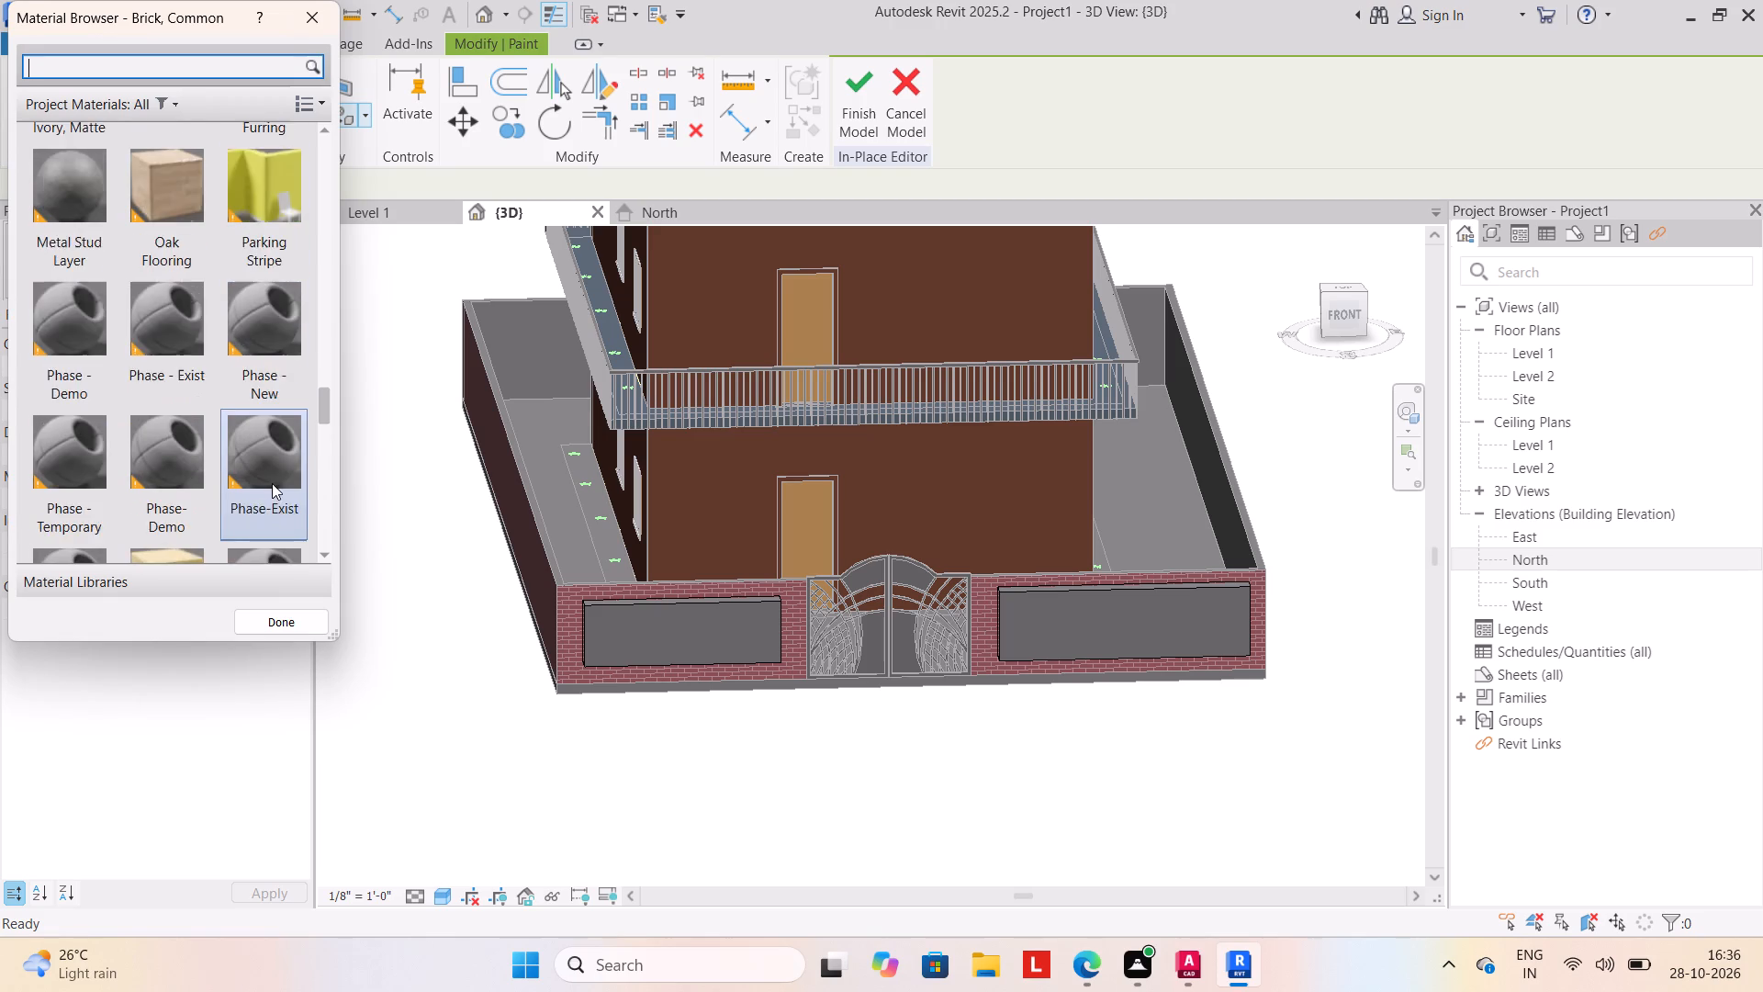
{"action": "scroll", "coordinate": [292, 317], "scroll_direction": "up", "scroll_amount": 1}
{"action": "left_click", "coordinate": [259, 183]}
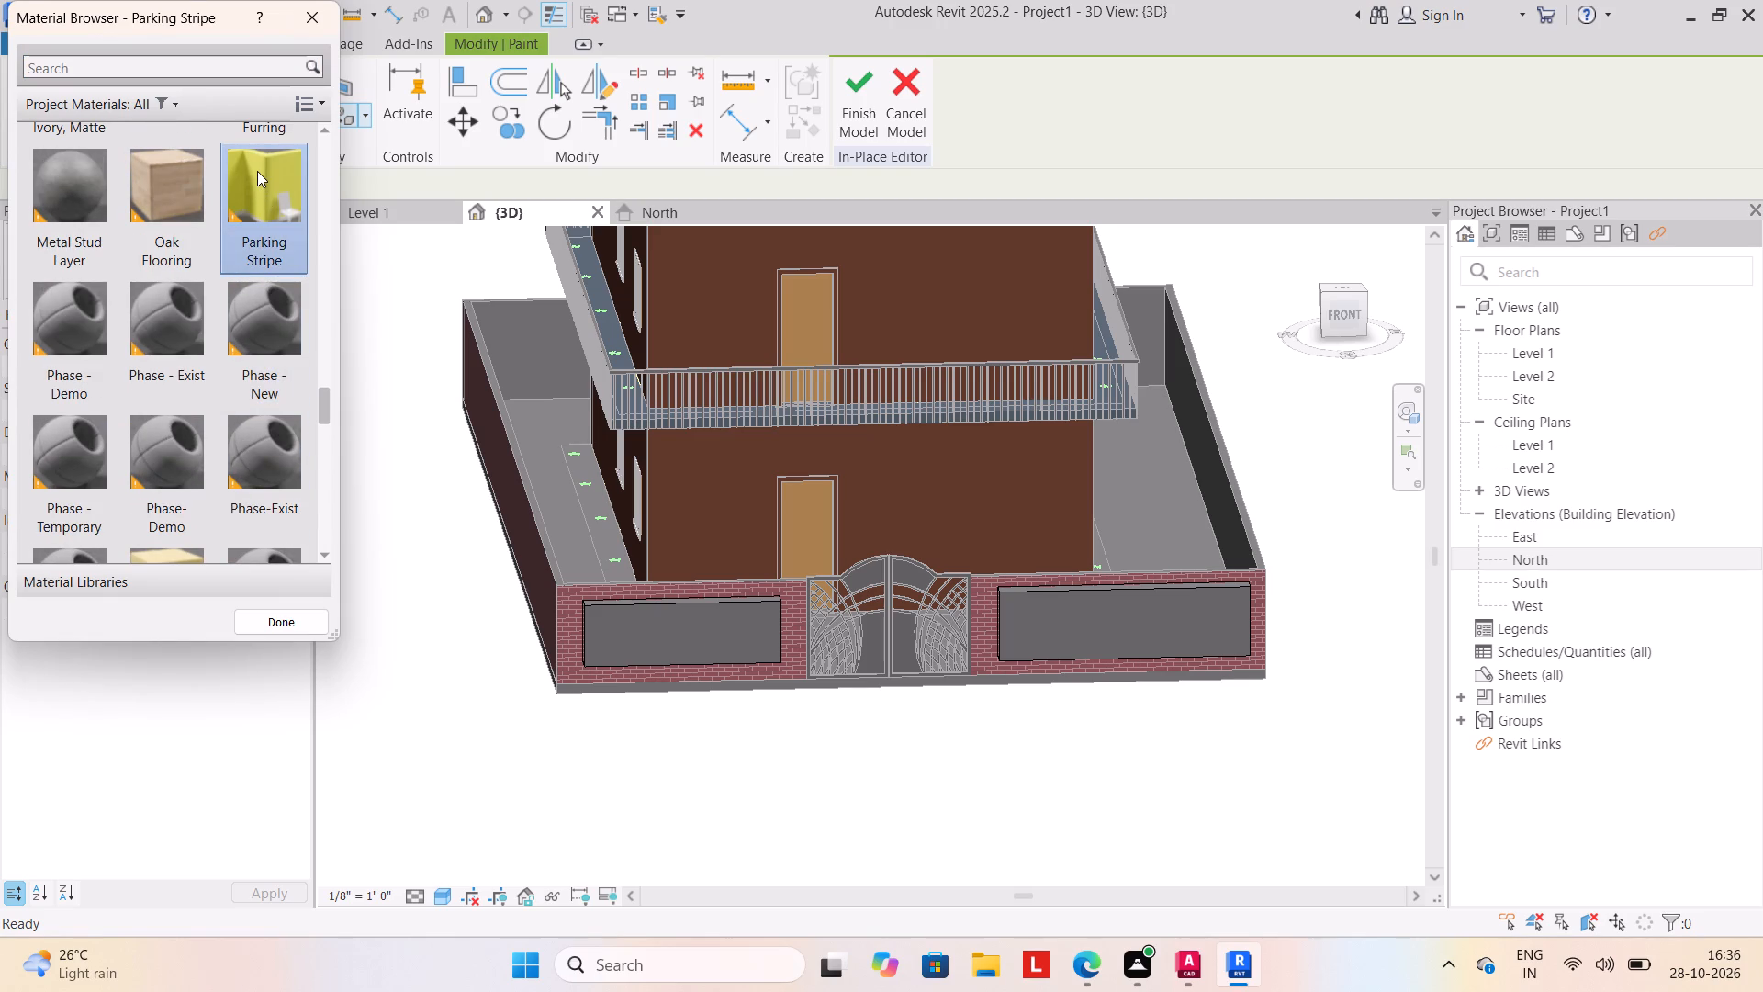
{"action": "left_click", "coordinate": [632, 636]}
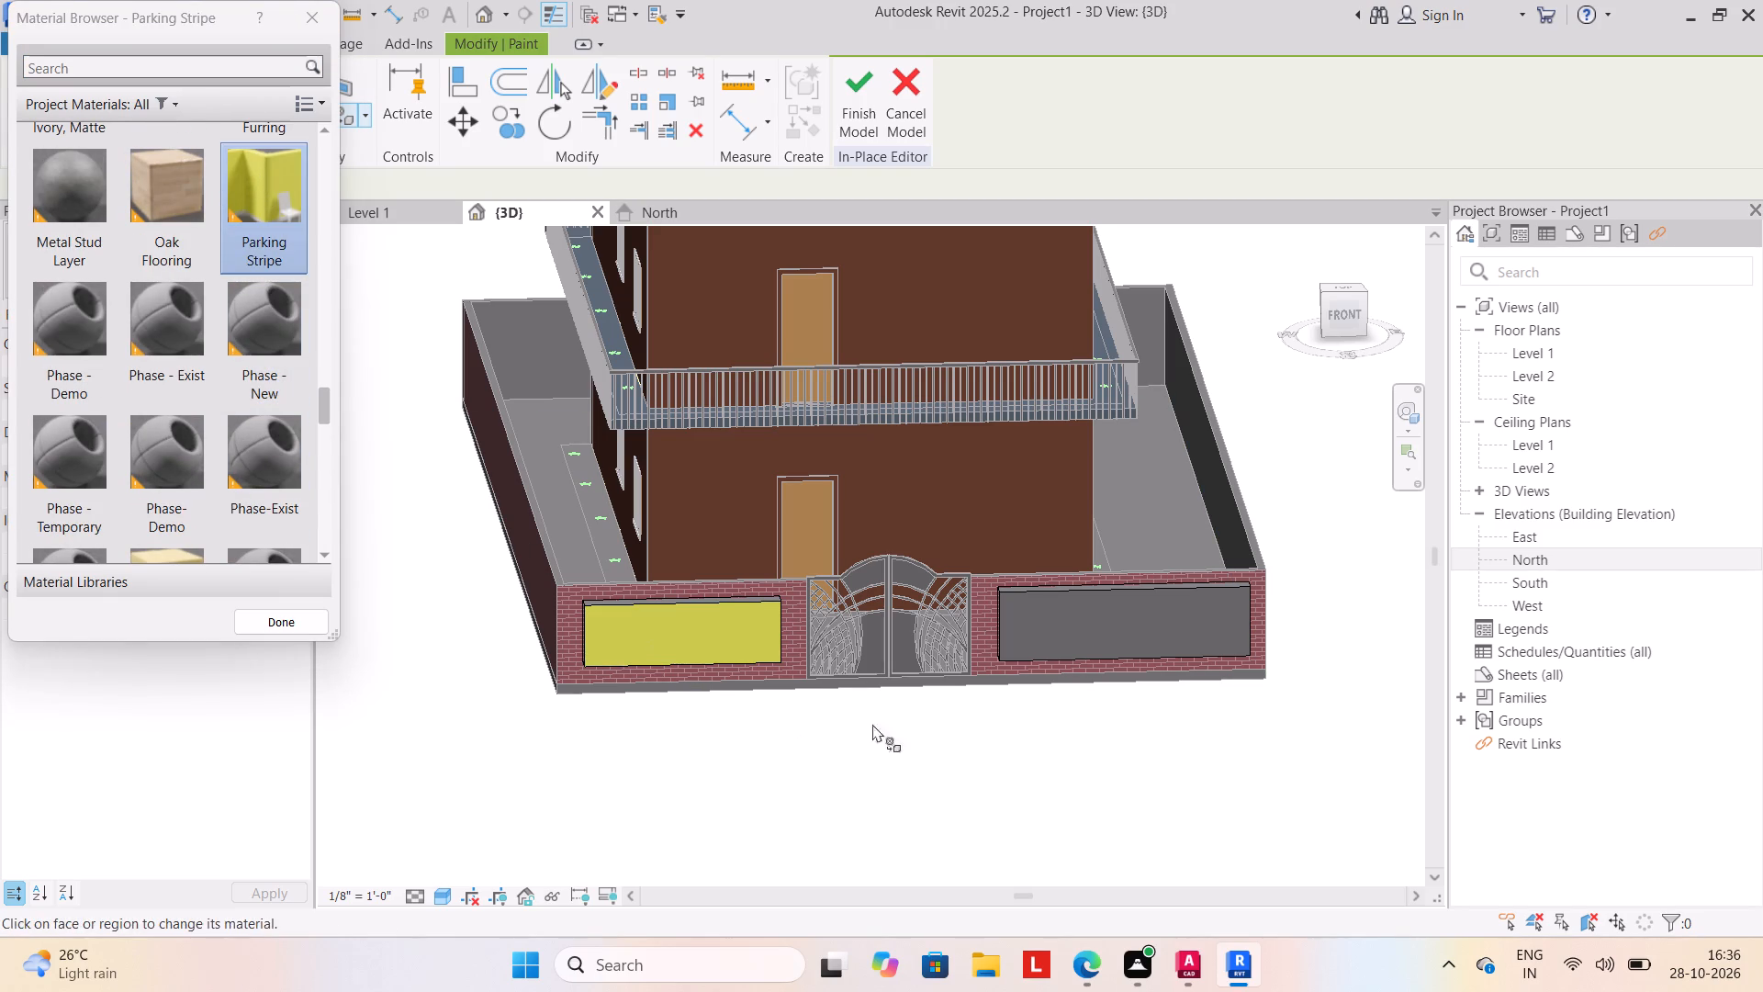
{"action": "left_click", "coordinate": [1027, 632]}
Paint the top face of the panel right of the gate with Parking Stripe.
{"action": "scroll", "coordinate": [1078, 593], "scroll_direction": "up", "scroll_amount": 10}
{"action": "left_click", "coordinate": [1110, 564]}
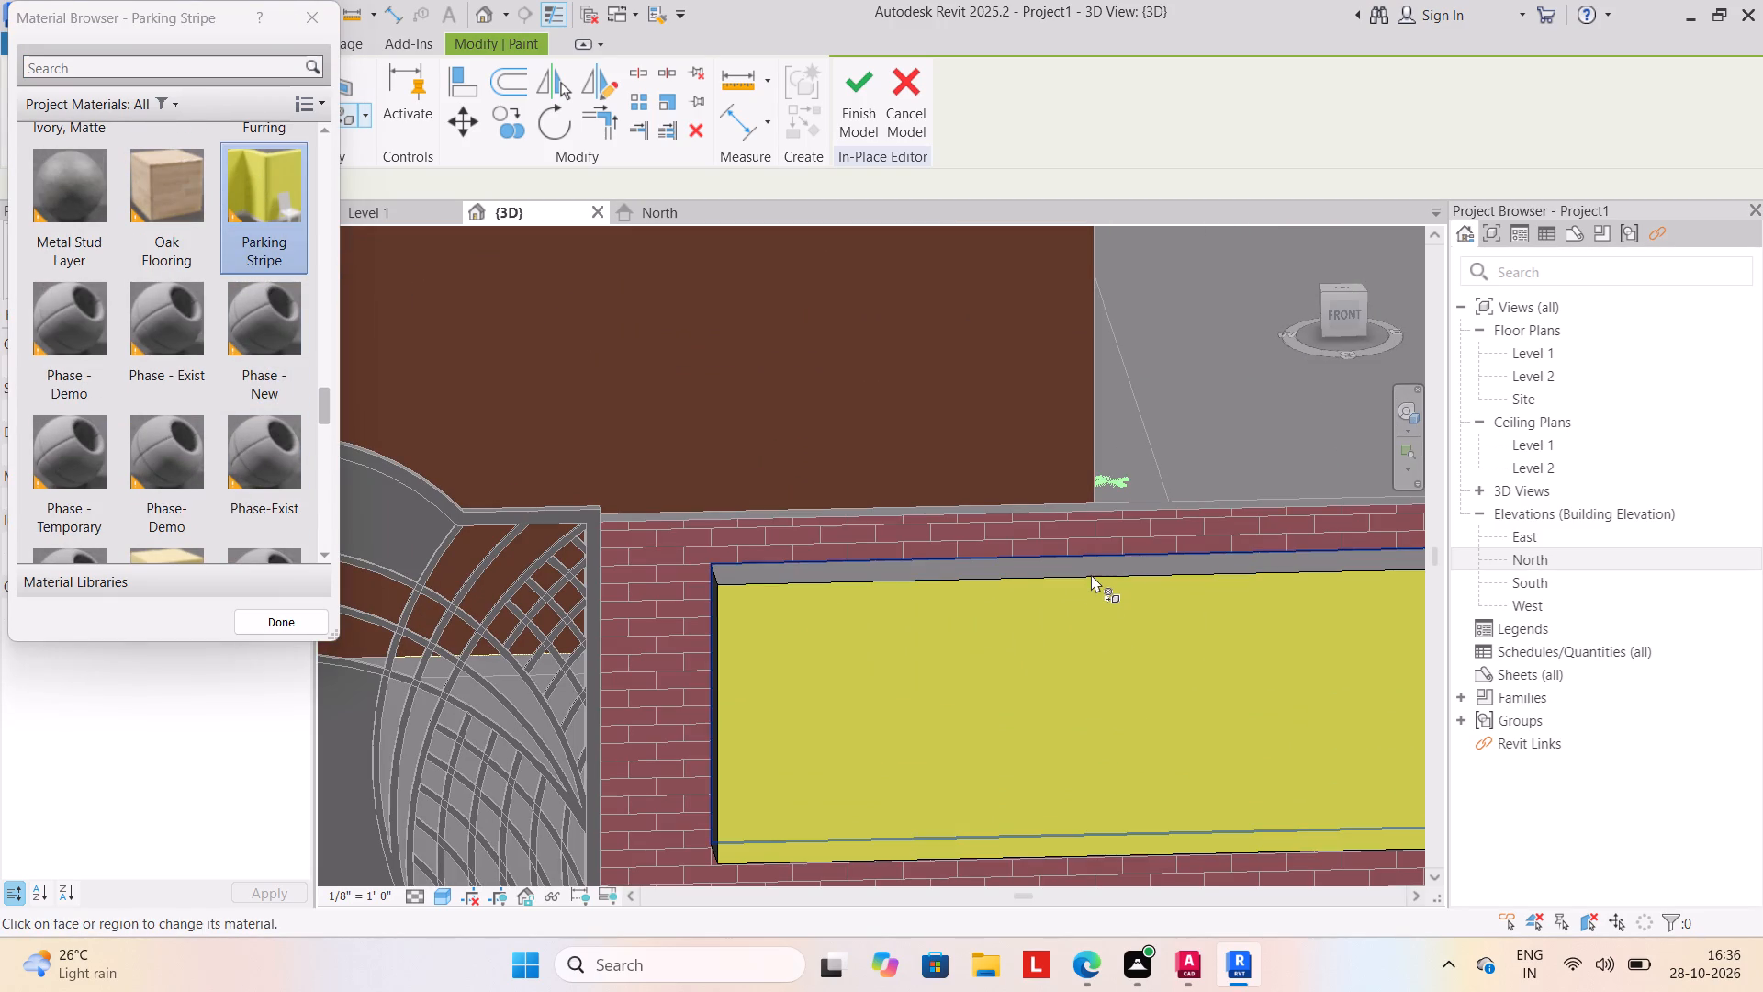
{"action": "left_click", "coordinate": [1091, 574]}
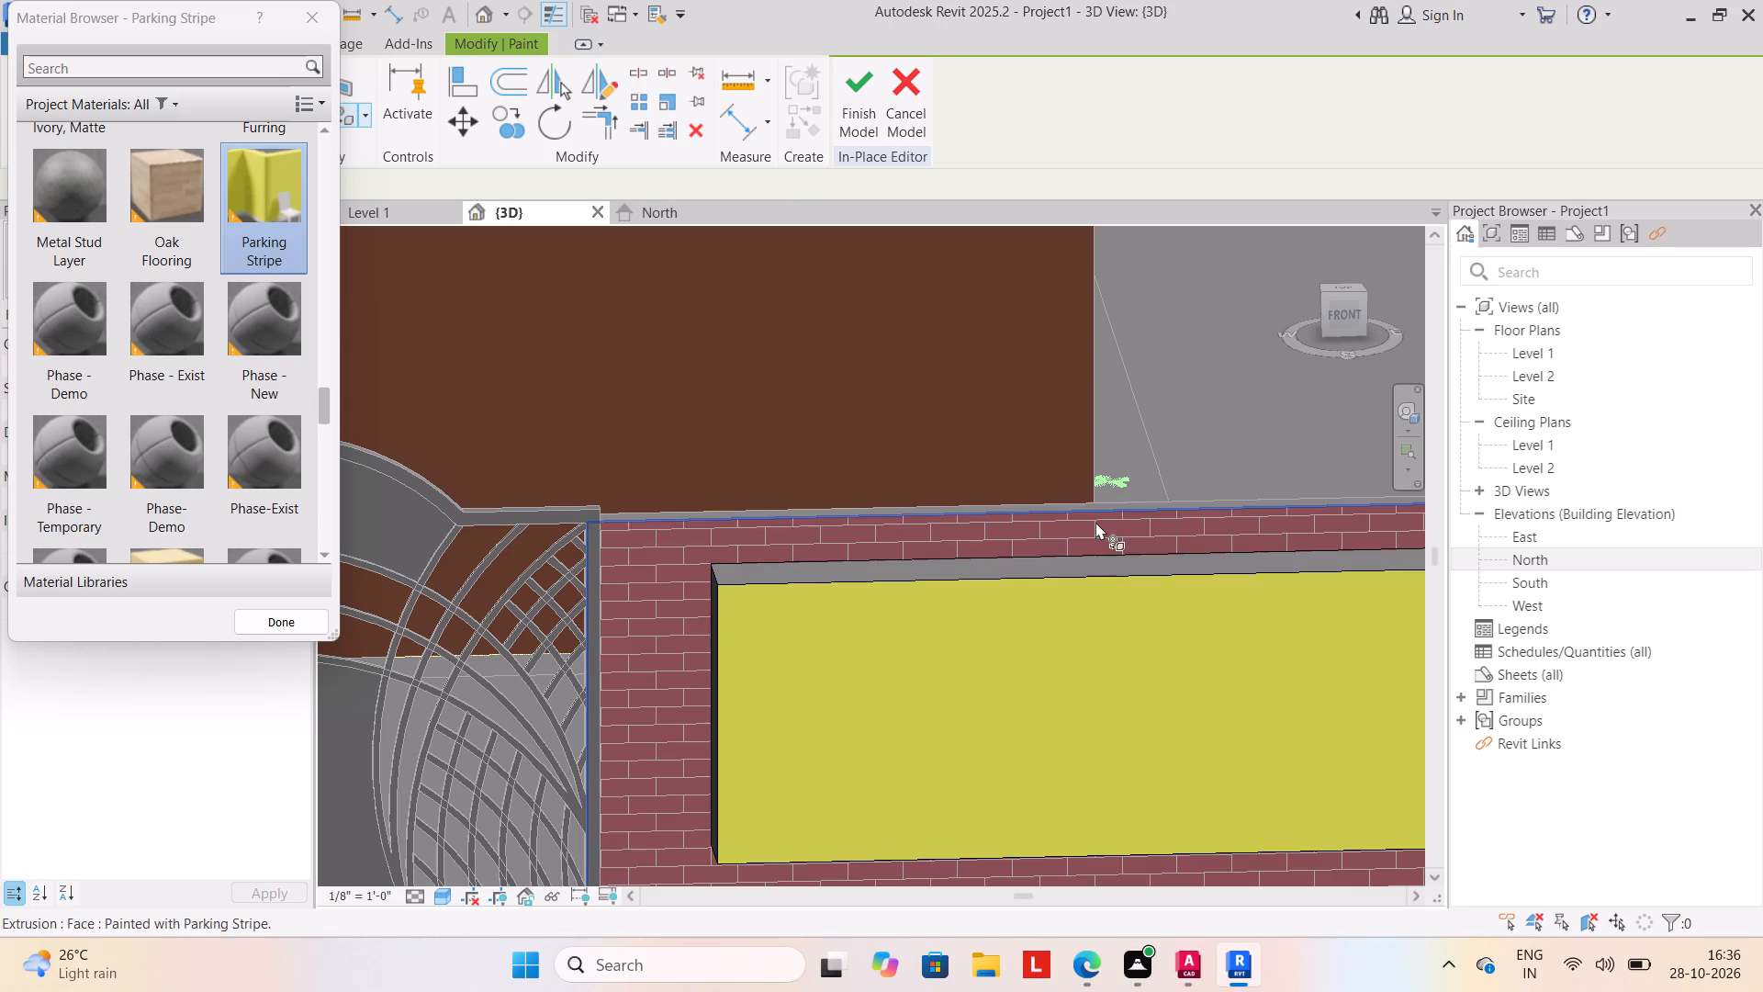
{"action": "scroll", "coordinate": [945, 559], "scroll_direction": "up", "scroll_amount": 5}
{"action": "left_click", "coordinate": [953, 585]}
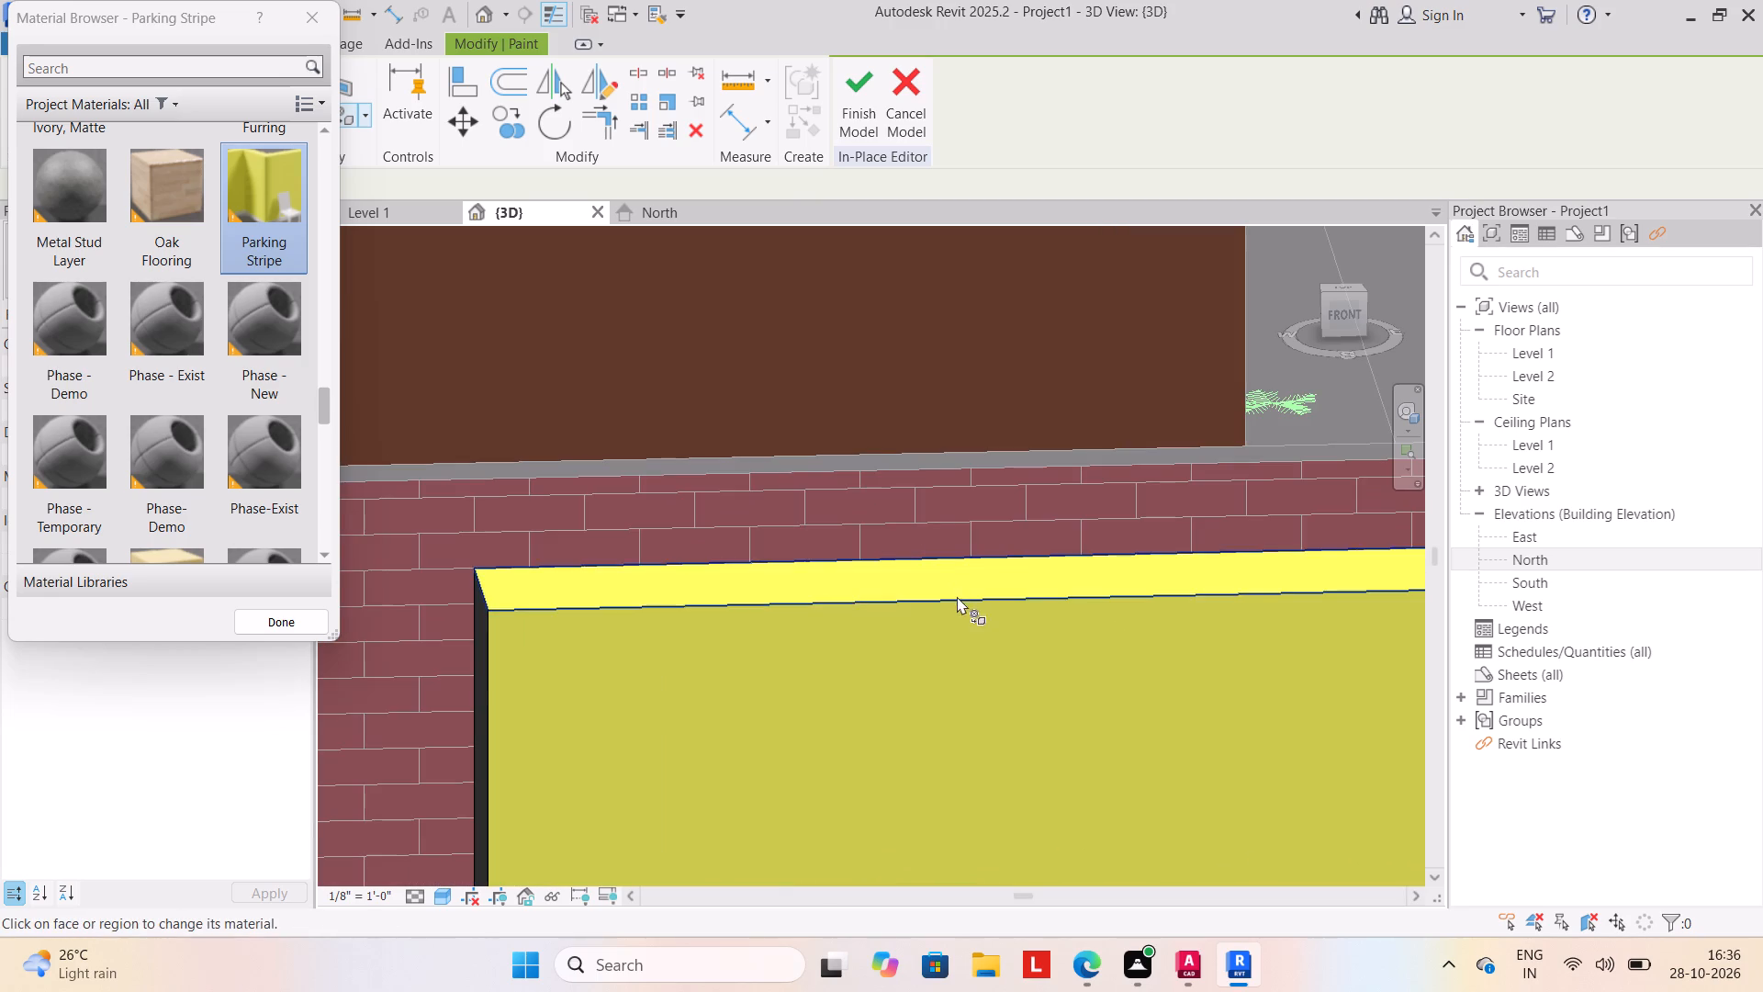
Paint the top face of the panel left of the gate with Parking Stripe.
{"action": "scroll", "coordinate": [939, 605], "scroll_direction": "down", "scroll_amount": 10}
{"action": "middle_click_drag", "start_coordinate": [968, 582], "coordinate": [996, 565]}
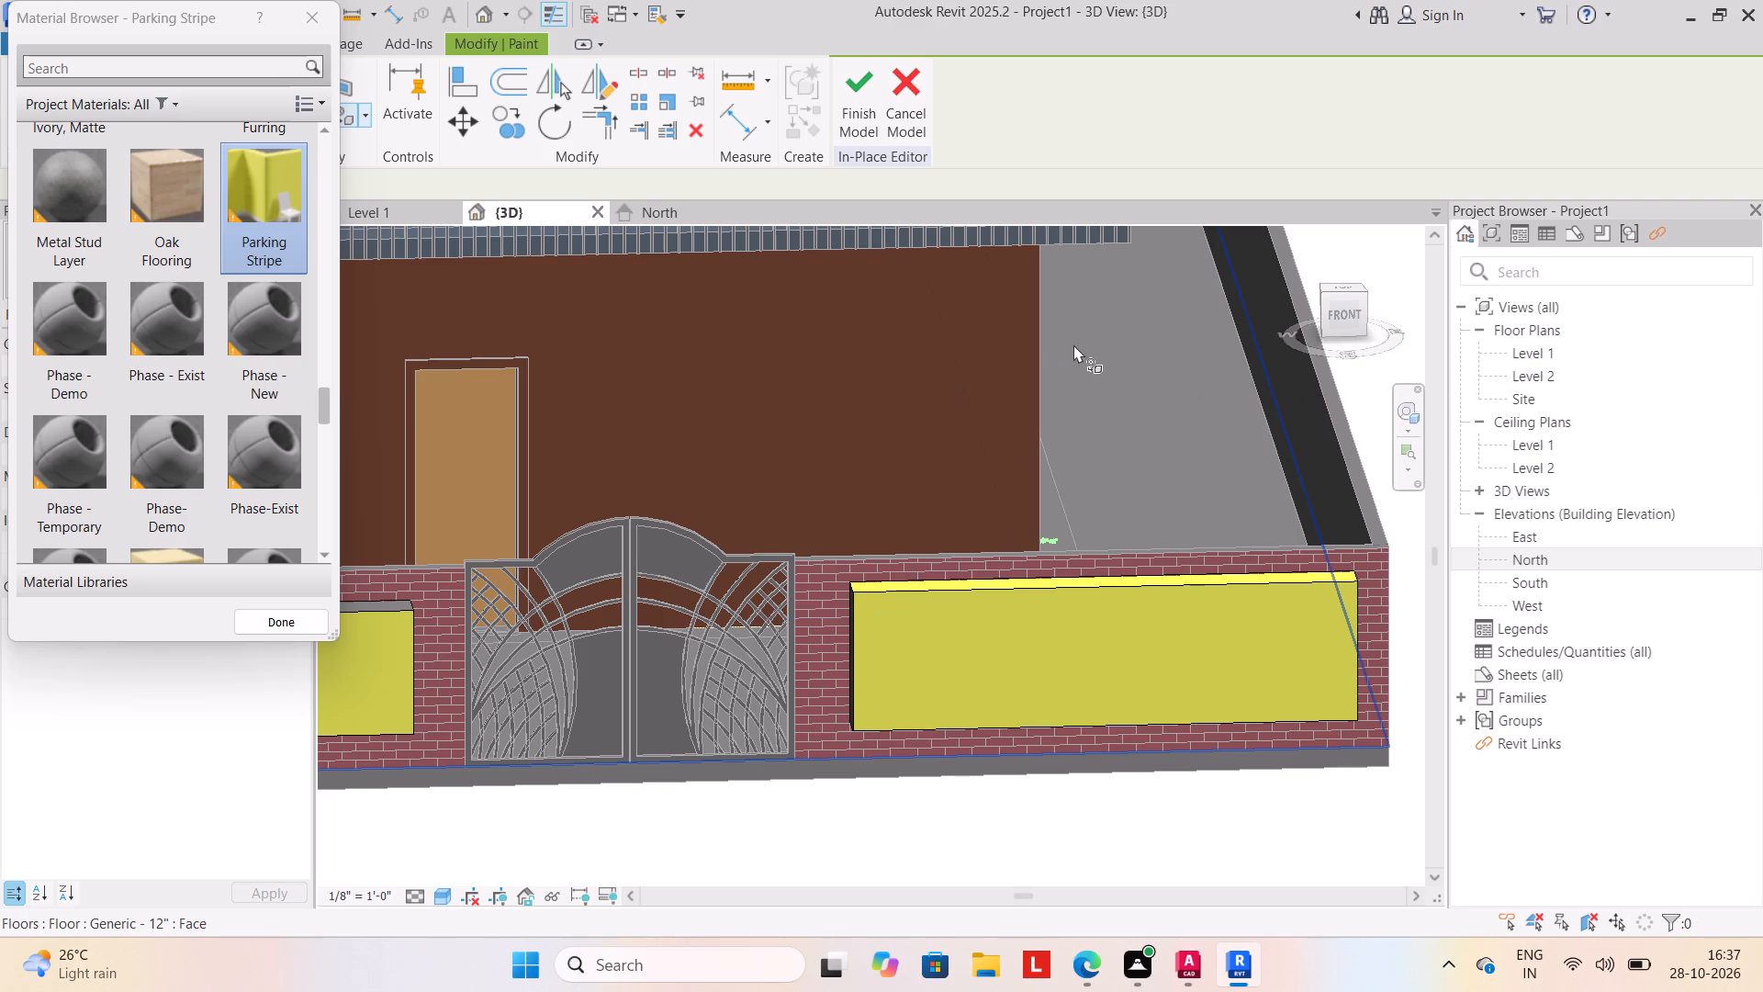
{"action": "scroll", "coordinate": [858, 256], "scroll_direction": "up", "scroll_amount": 1}
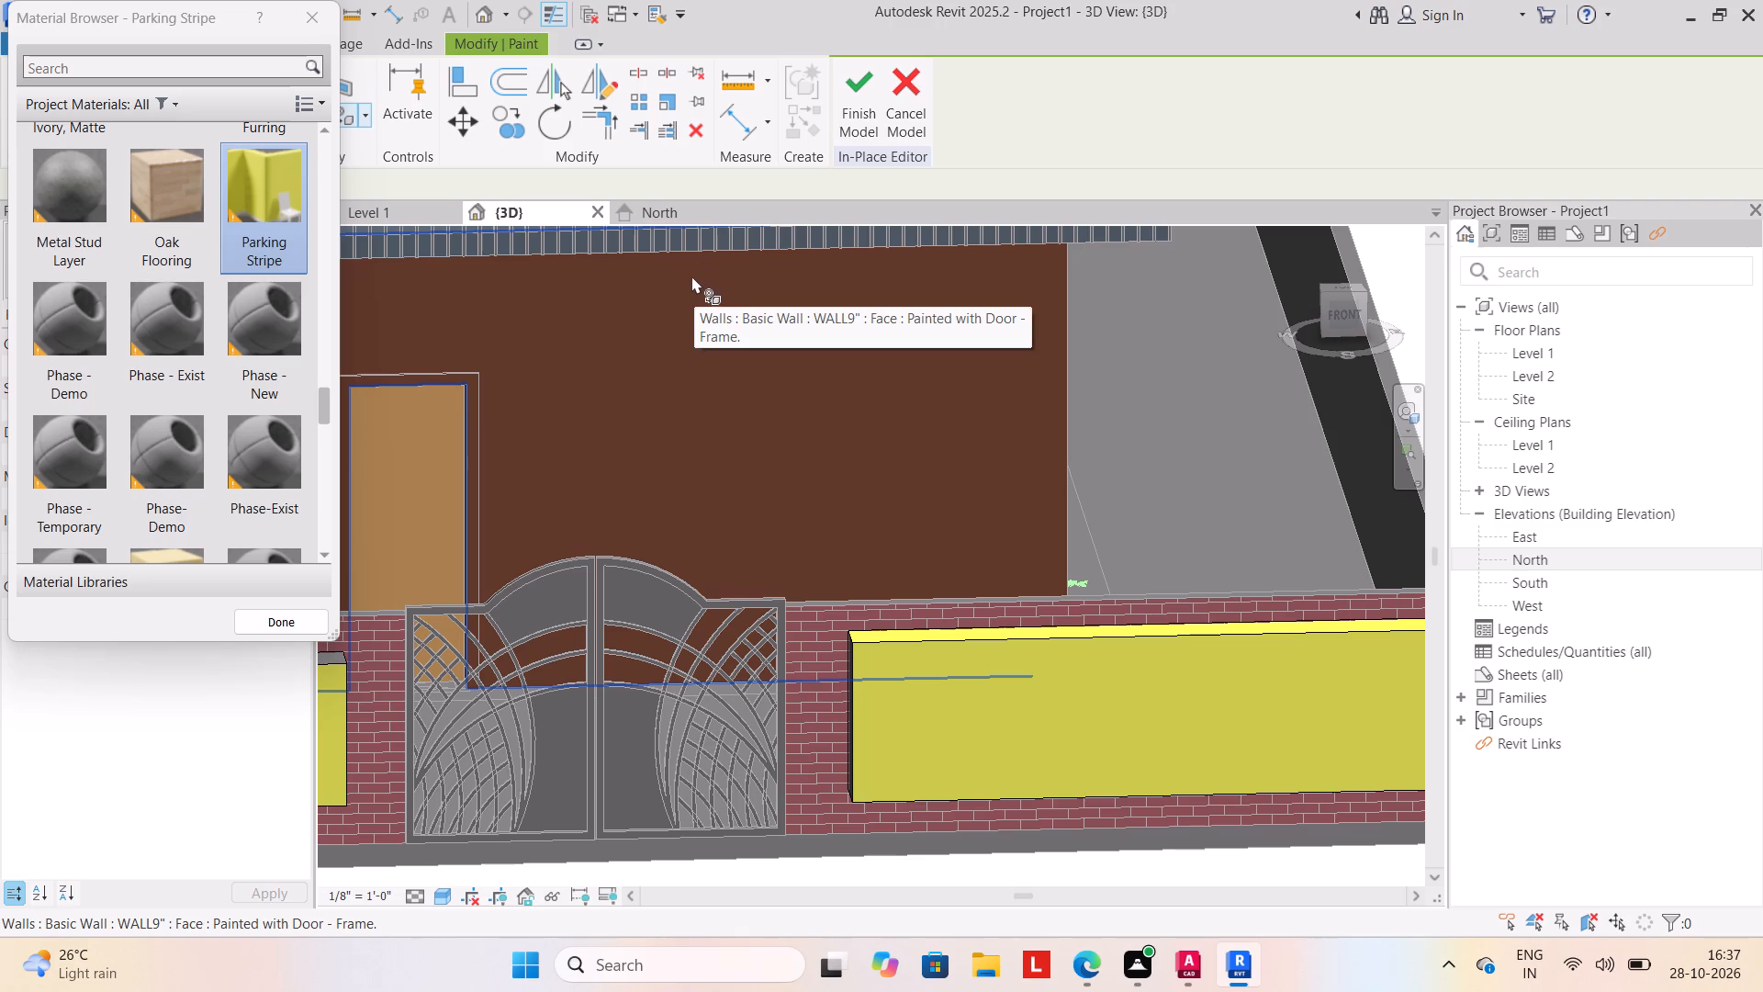
{"action": "scroll", "coordinate": [842, 521], "scroll_direction": "down", "scroll_amount": 5}
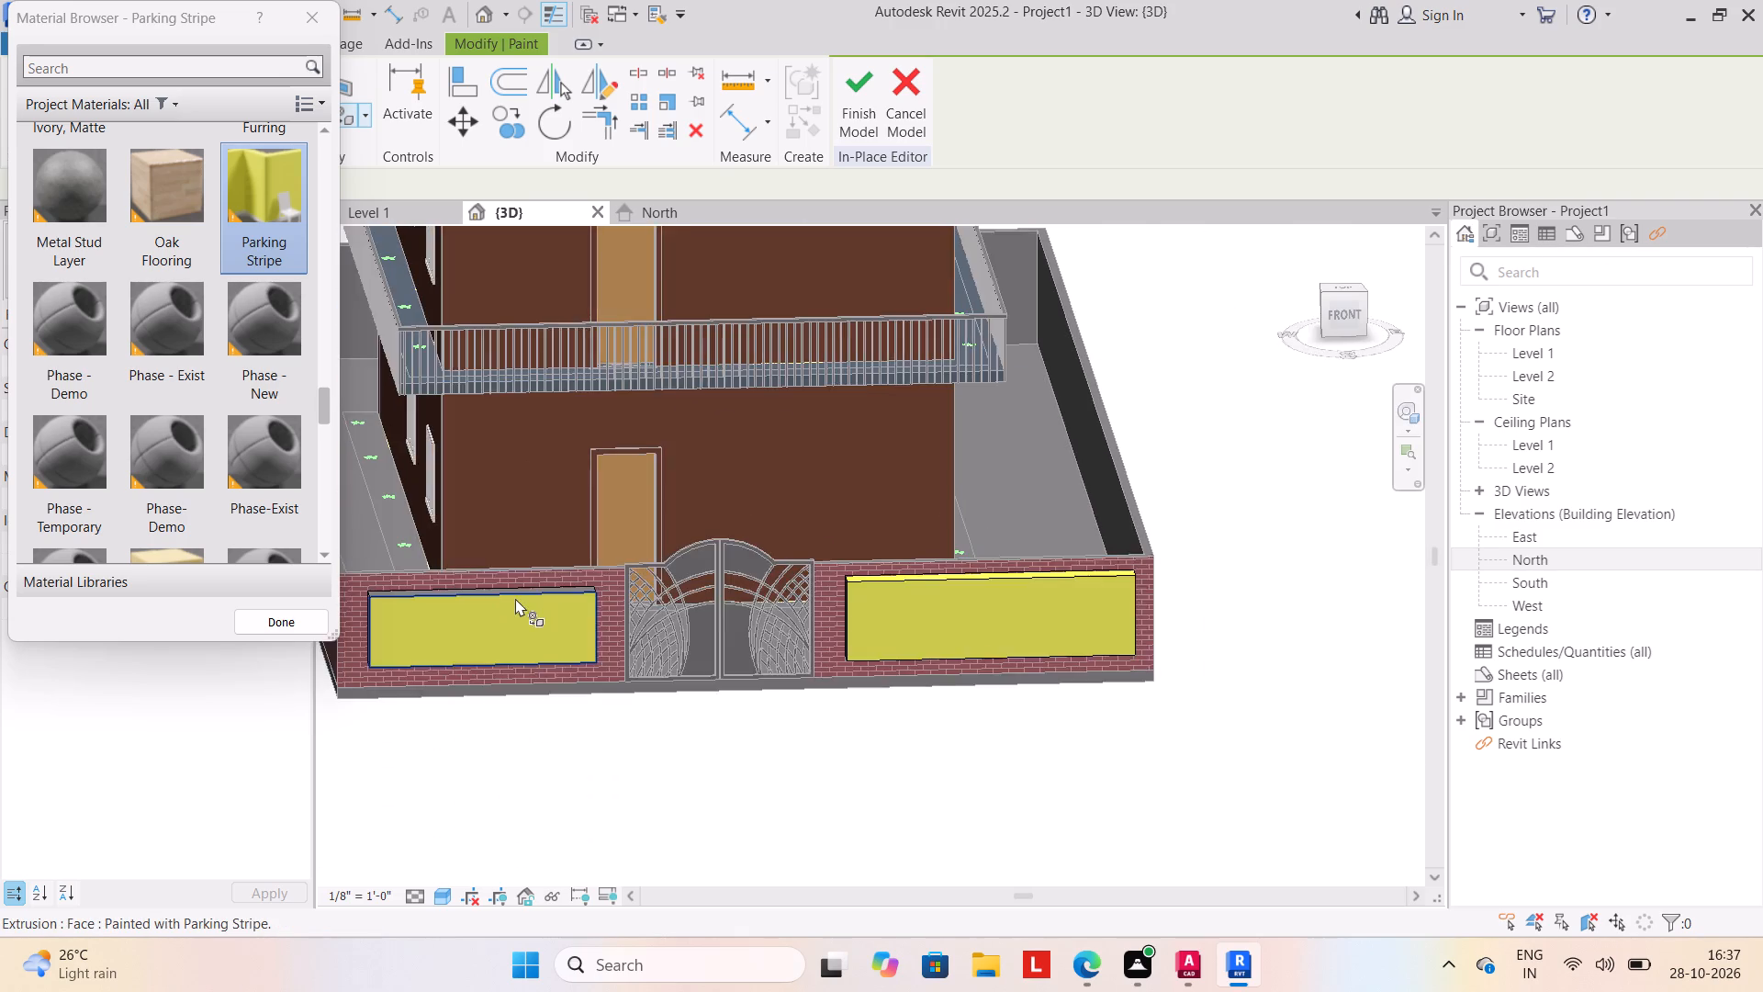
{"action": "scroll", "coordinate": [513, 597], "scroll_direction": "up", "scroll_amount": 9}
{"action": "left_click", "coordinate": [473, 626]}
{"action": "scroll", "coordinate": [473, 651], "scroll_direction": "up", "scroll_amount": 5}
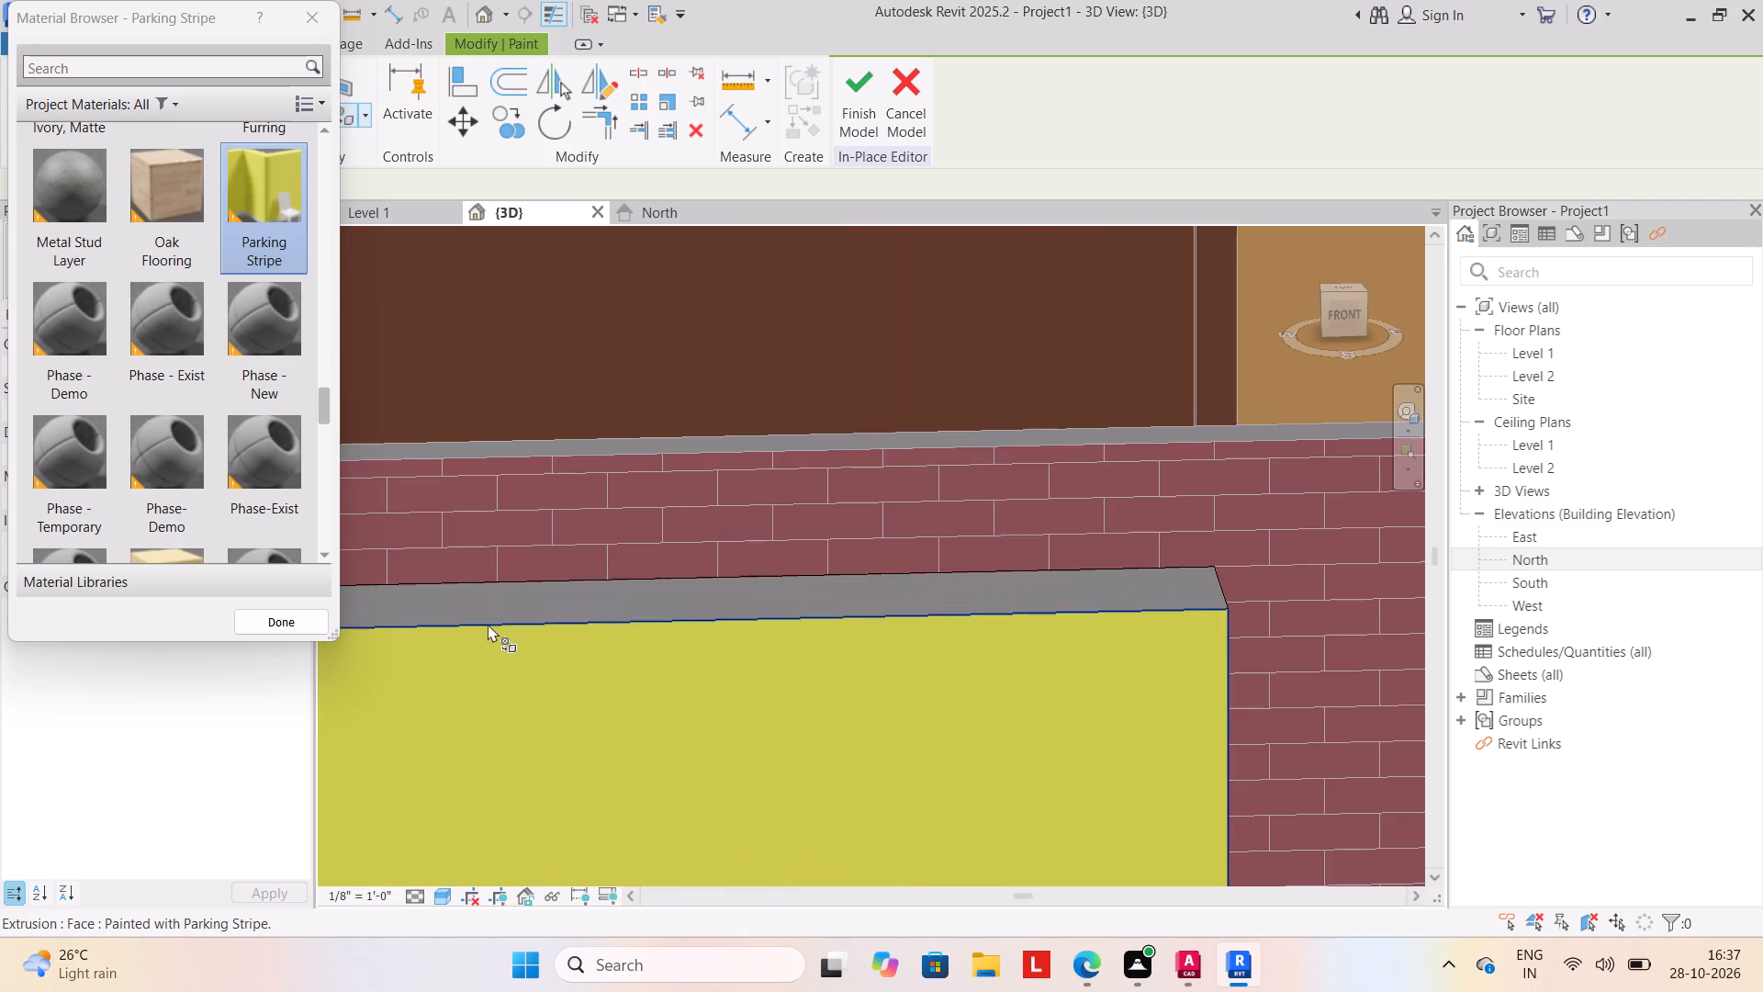
{"action": "left_click", "coordinate": [497, 603]}
Finish the in-place model with its painted panels.
{"action": "left_click", "coordinate": [852, 117]}
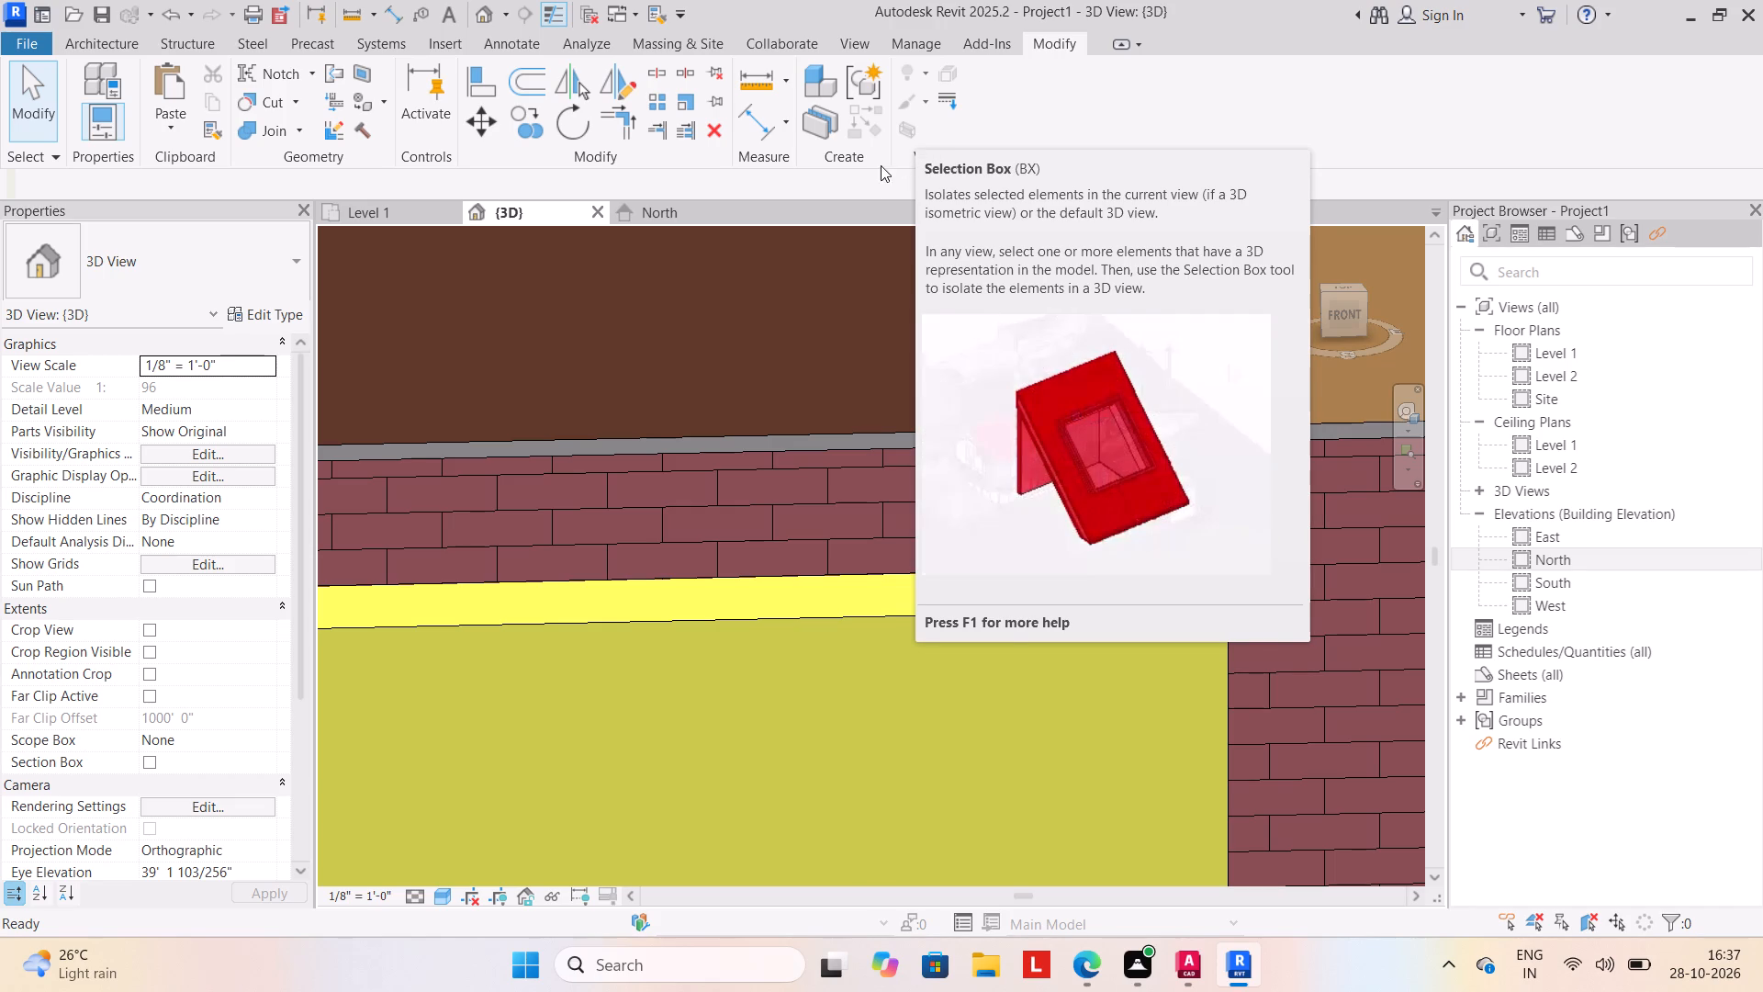
Examine the painted panels, gate and boundary wall together with the whole front of the house in 3D.
{"action": "scroll", "coordinate": [942, 438], "scroll_direction": "down", "scroll_amount": 9}
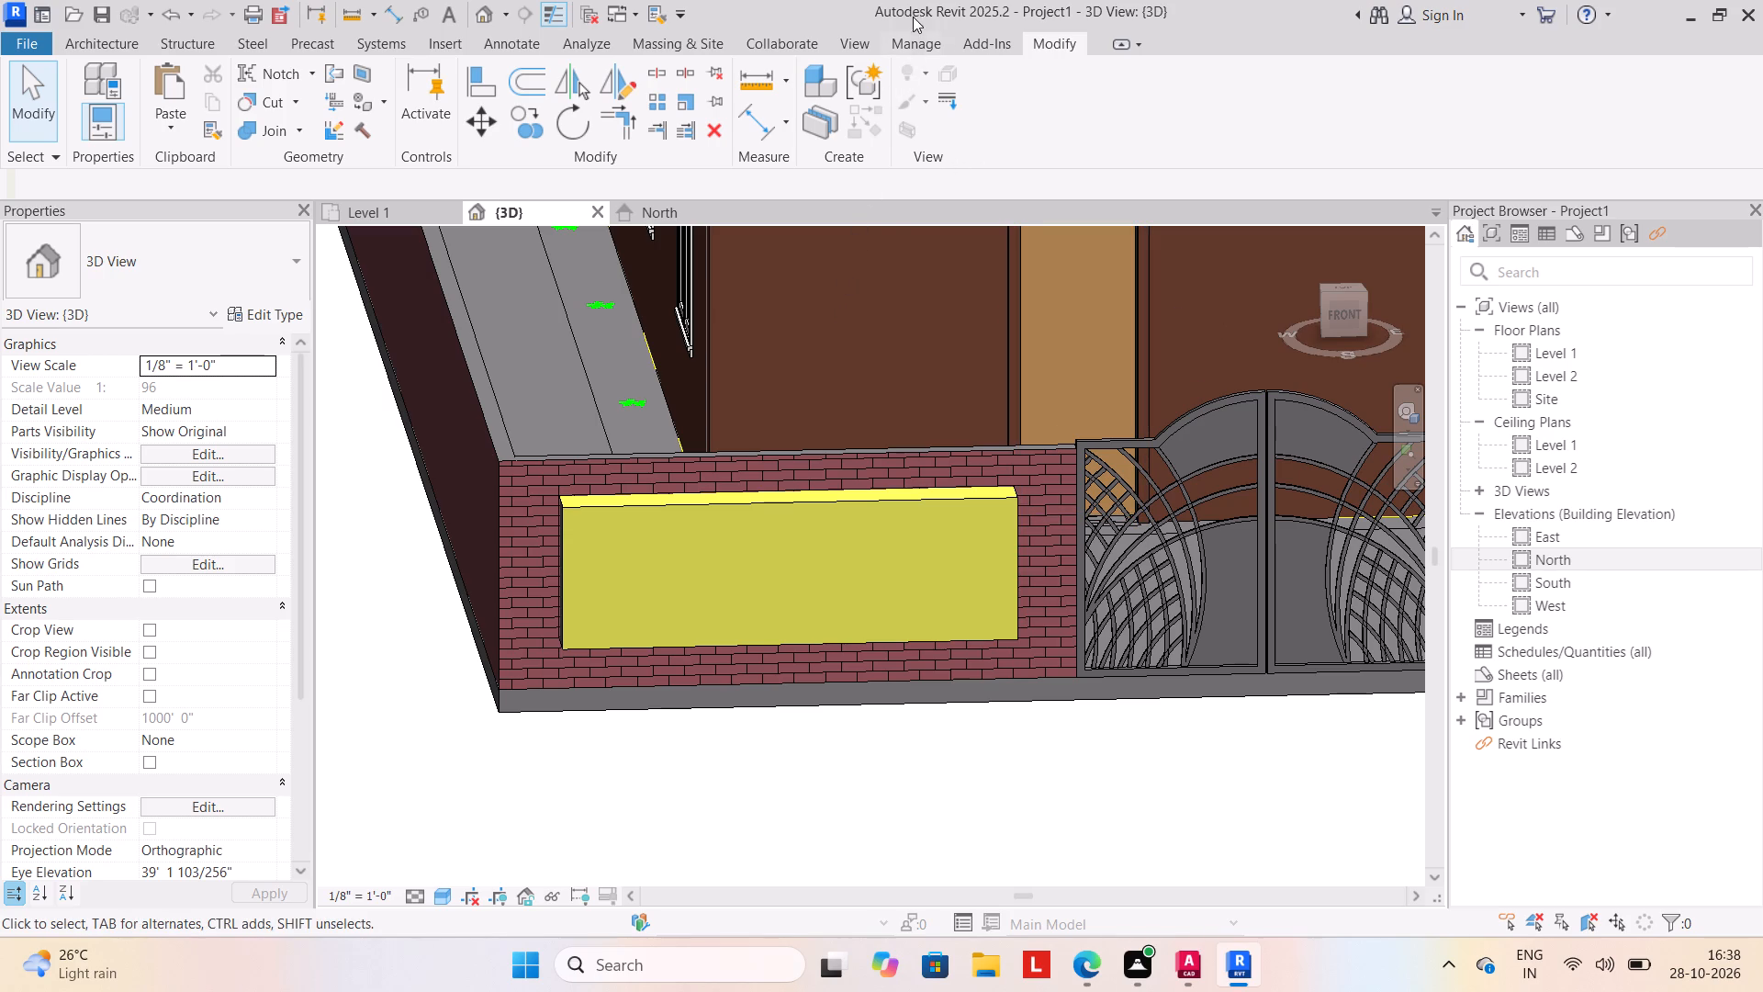
{"action": "scroll", "coordinate": [818, 625], "scroll_direction": "down", "scroll_amount": 4}
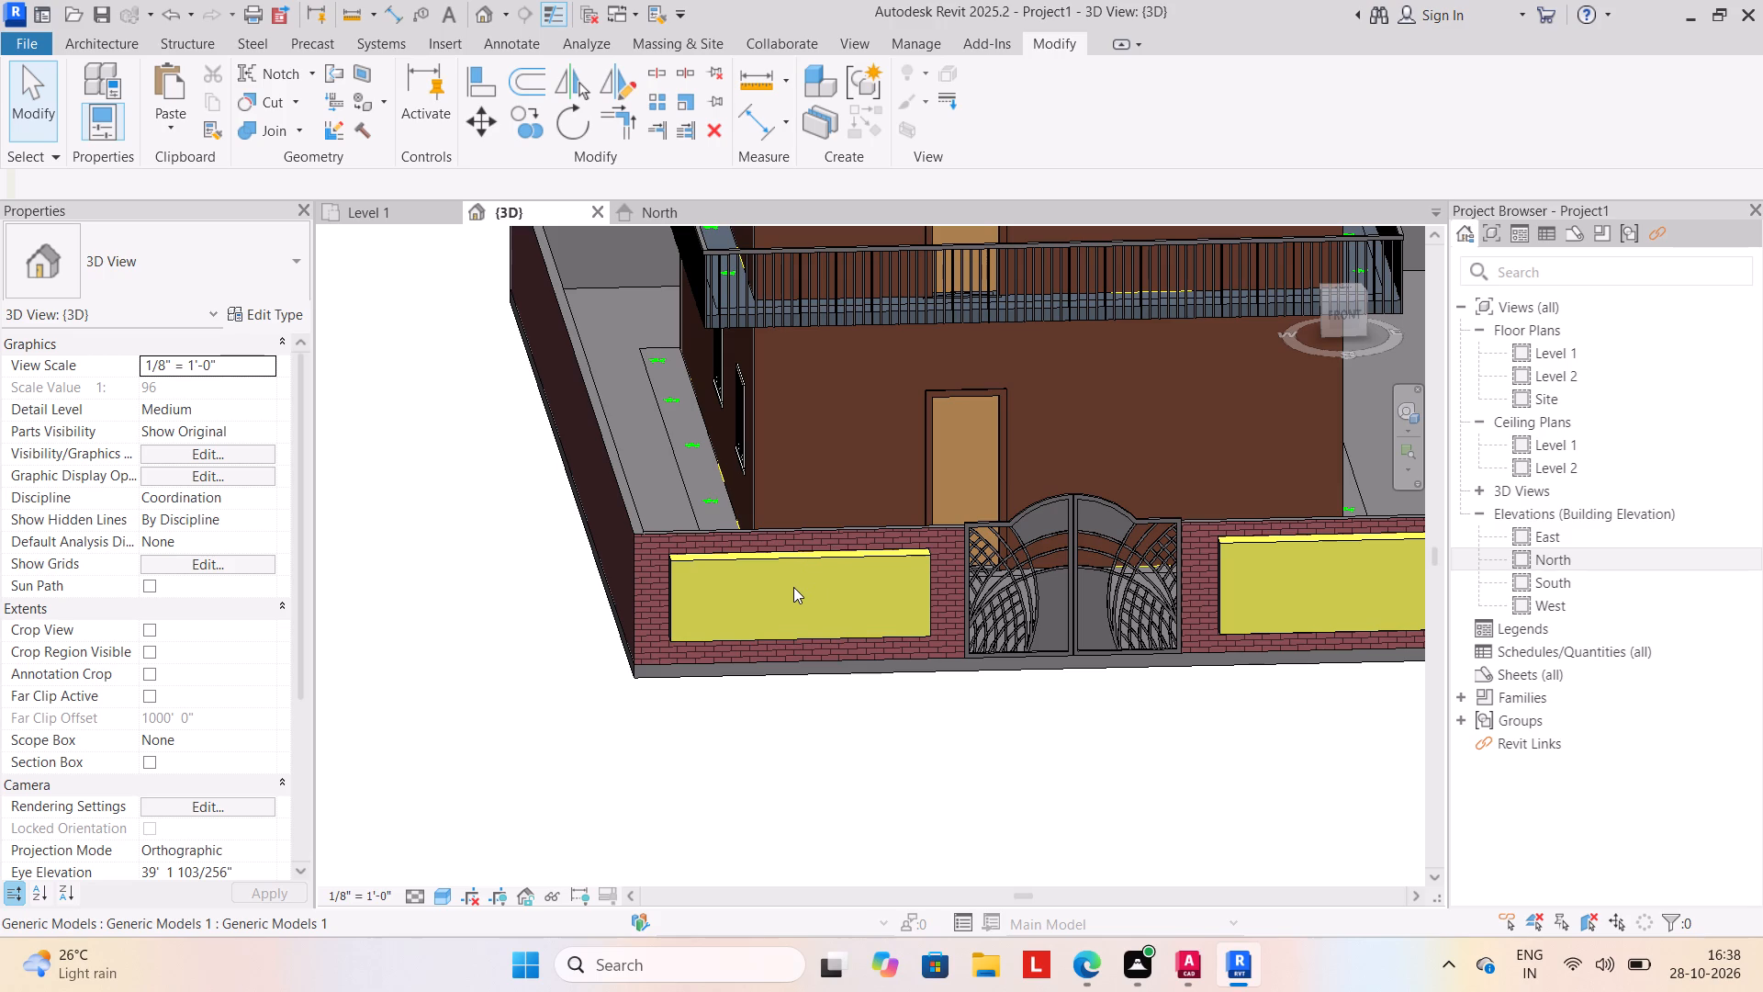
{"action": "scroll", "coordinate": [791, 934], "scroll_direction": "down", "scroll_amount": 4}
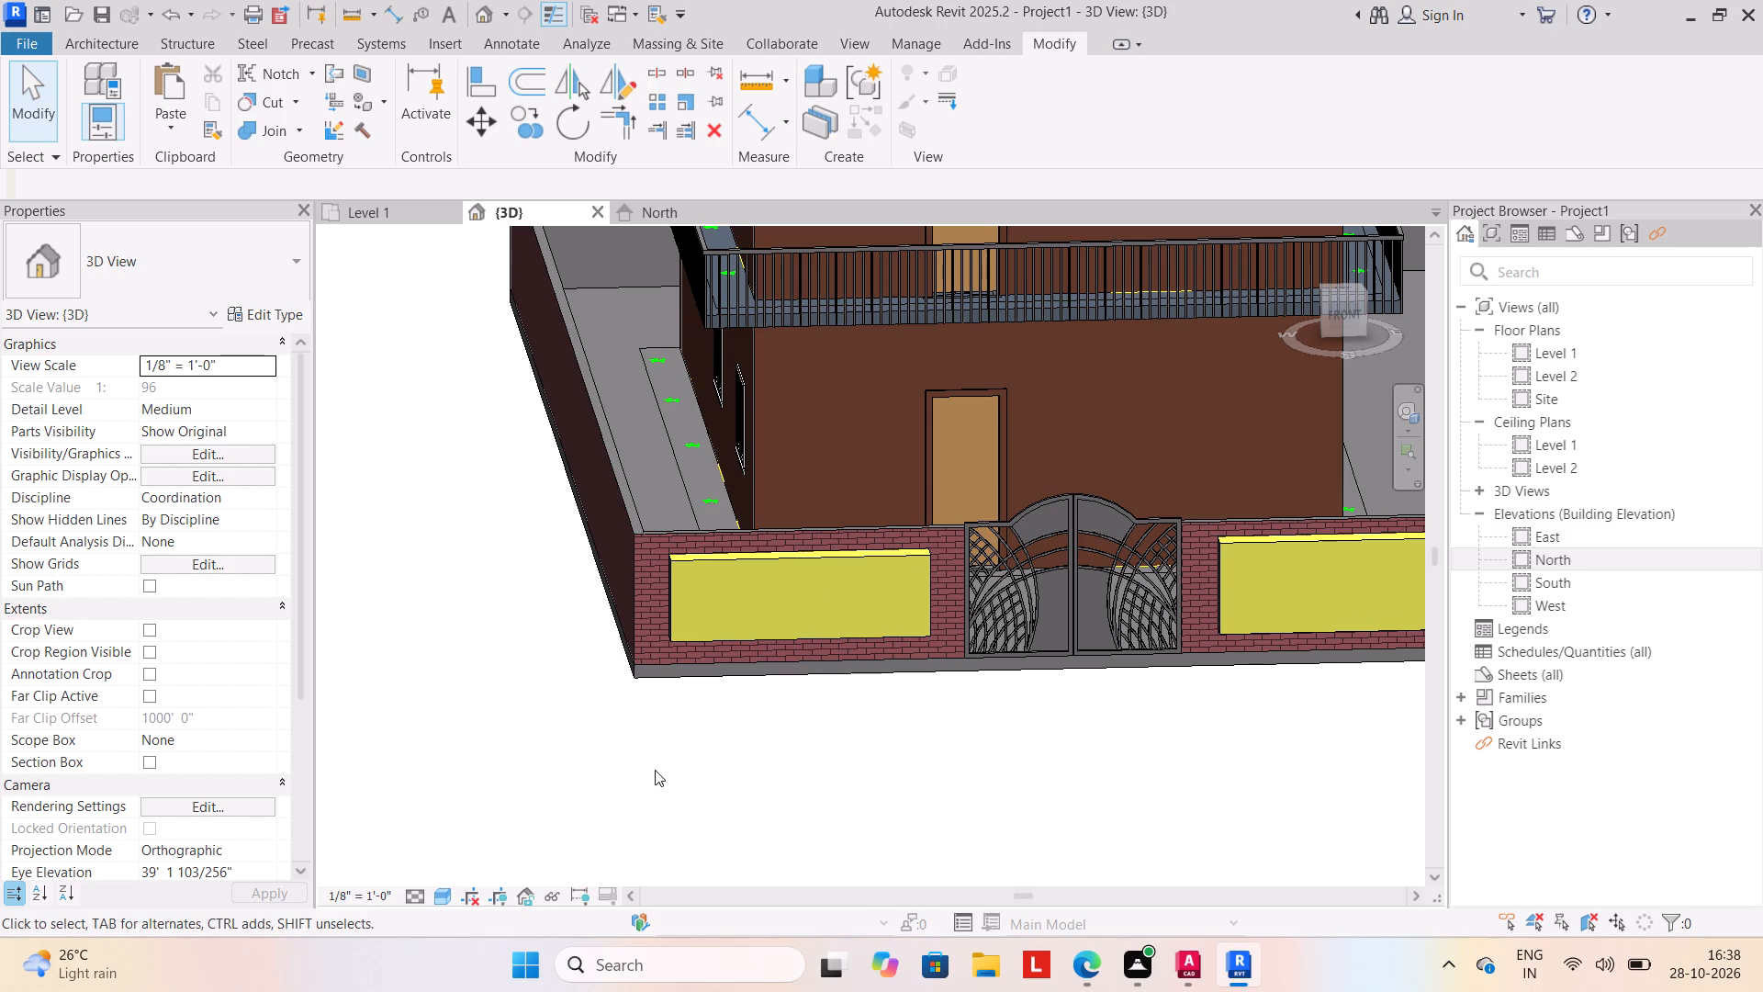
{"action": "scroll", "coordinate": [805, 704], "scroll_direction": "down", "scroll_amount": 4}
{"action": "middle_click_drag", "start_coordinate": [861, 713], "coordinate": [745, 735], "text": "shift"}
{"action": "middle_click_drag", "start_coordinate": [801, 723], "coordinate": [902, 716], "text": "shift"}
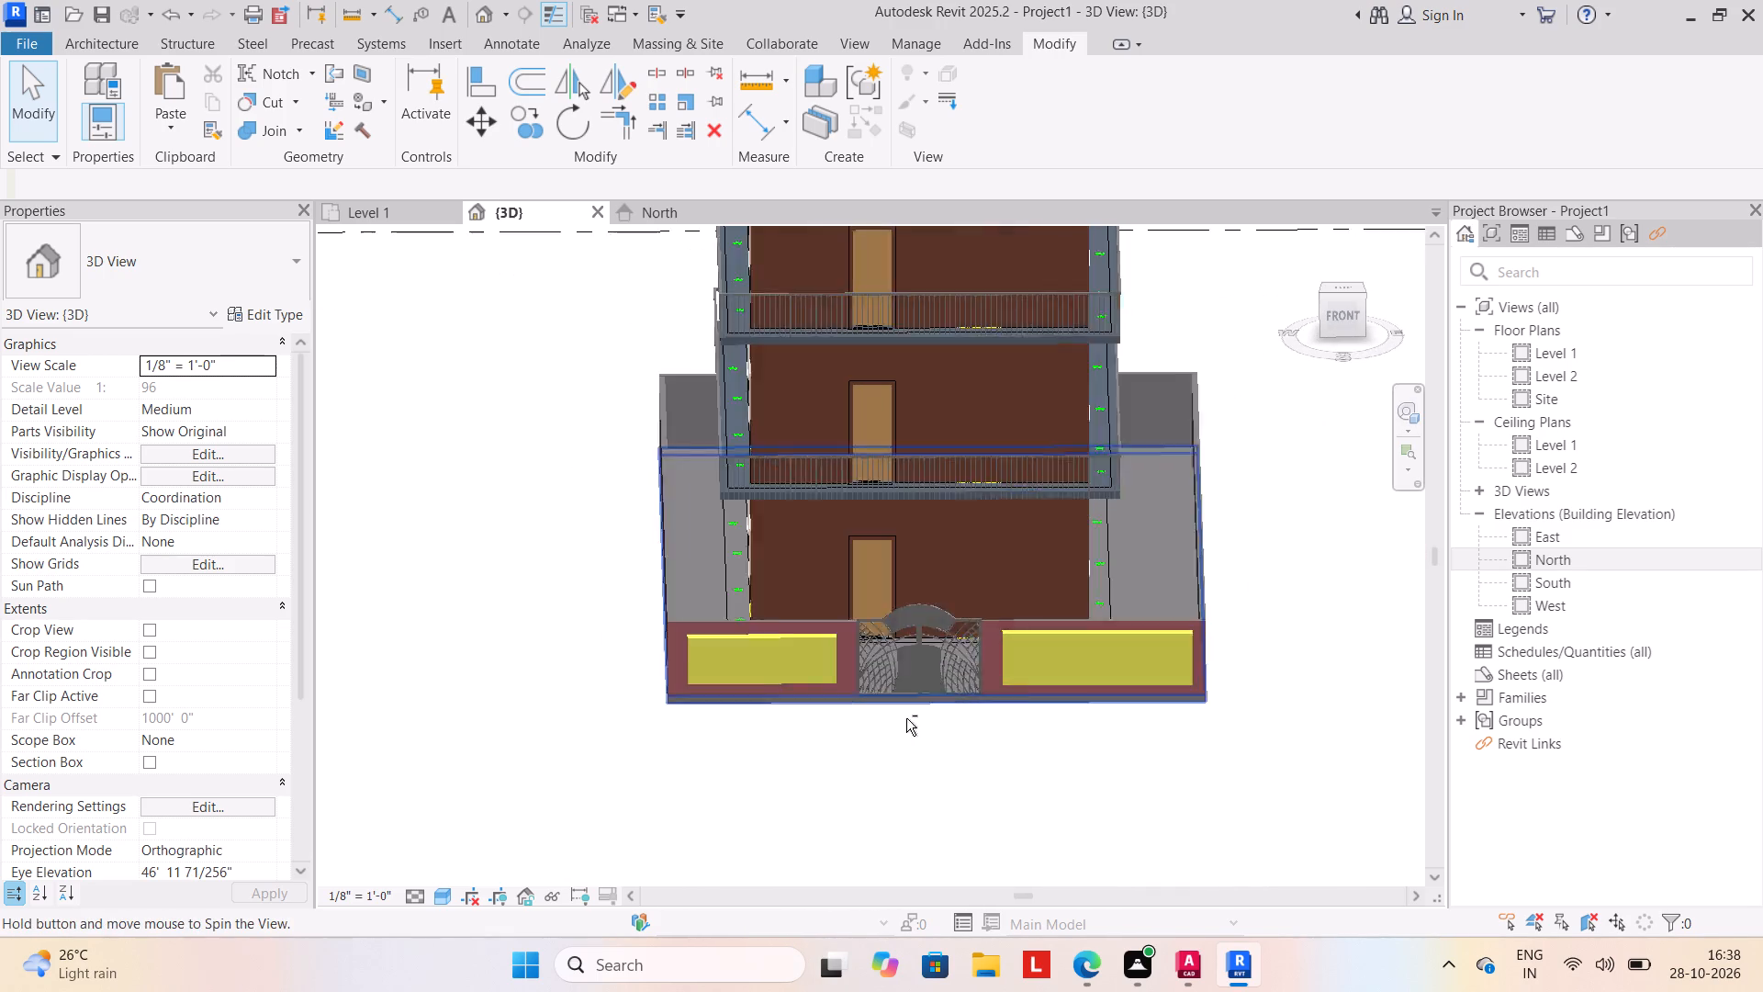
{"action": "scroll", "coordinate": [1031, 768], "scroll_direction": "down", "scroll_amount": 1}
{"action": "middle_click_drag", "start_coordinate": [1031, 768], "coordinate": [1025, 785]}
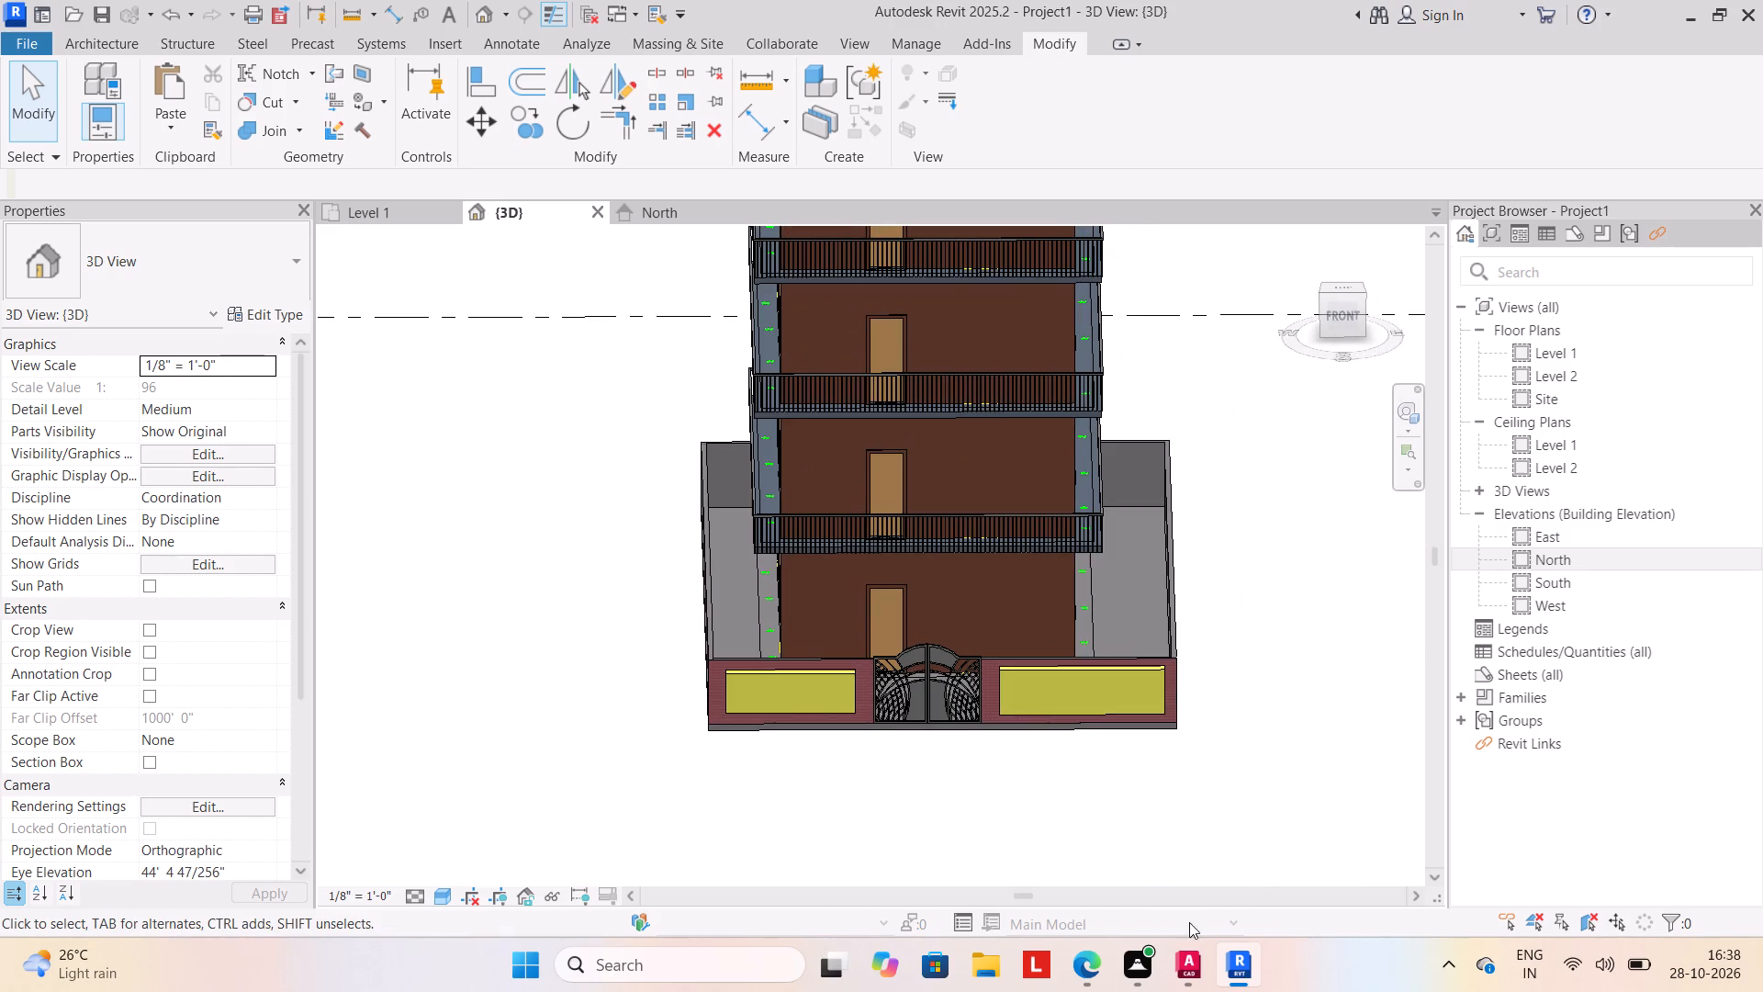
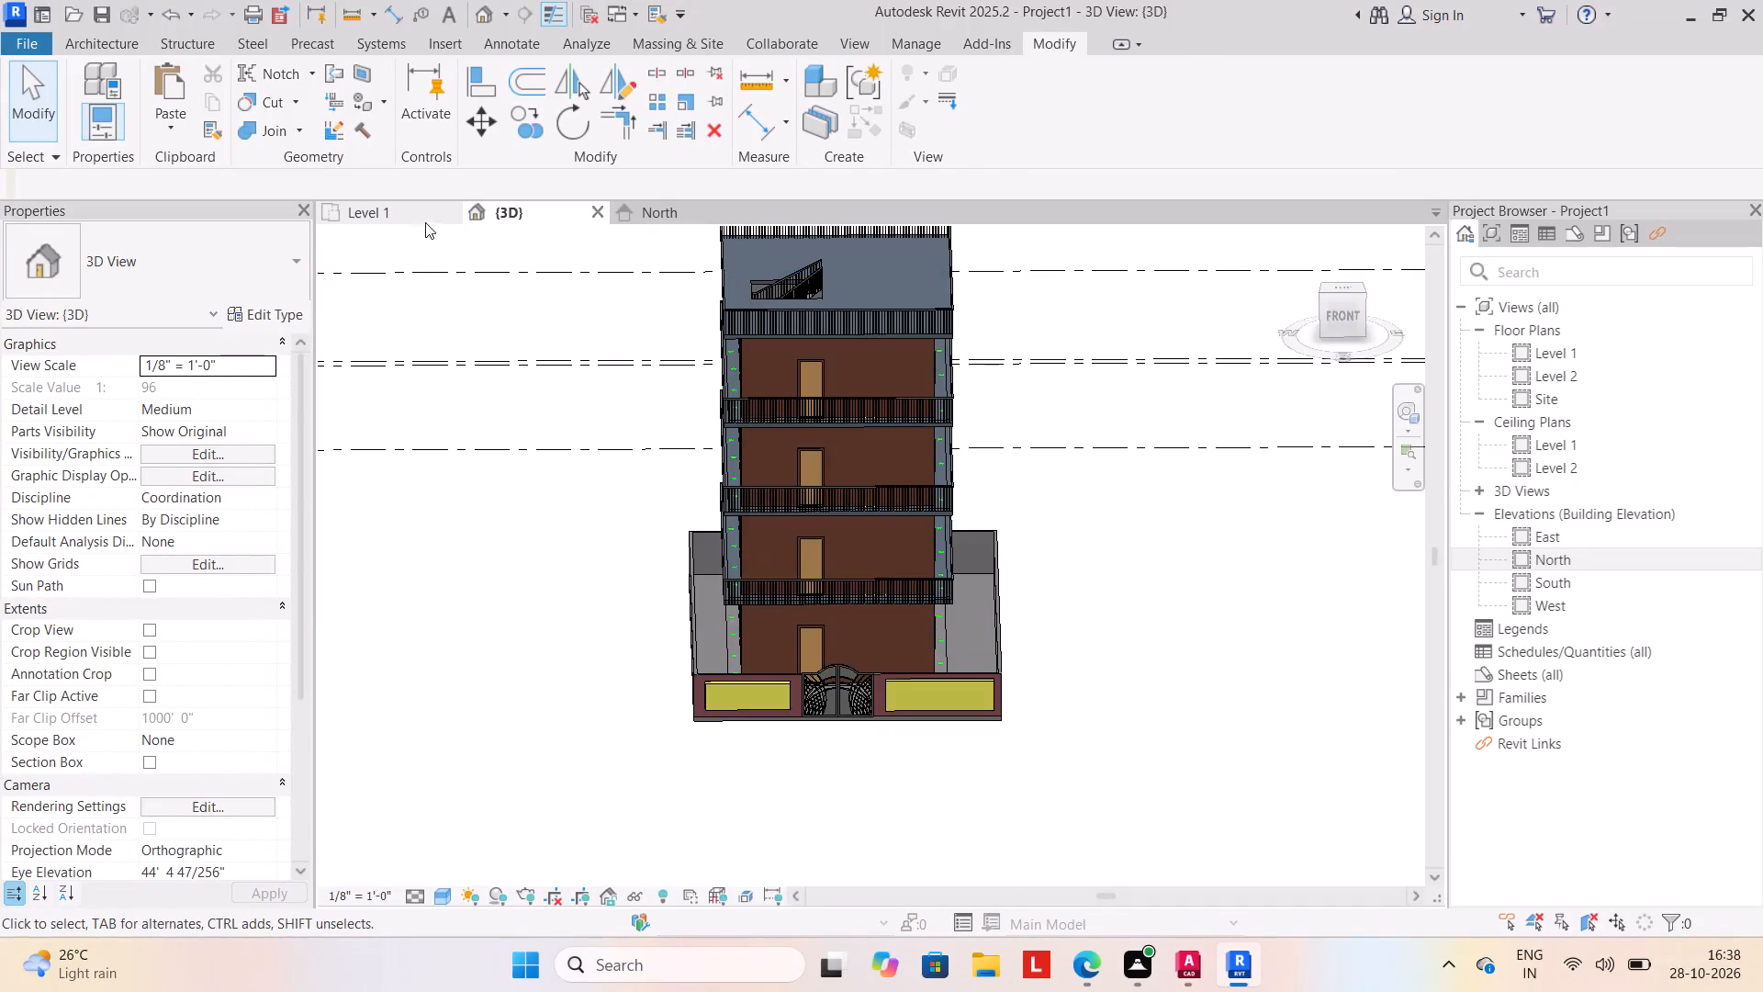
On the Level 1 plan, create a rectangular Grassland - 16" toposolid around the whole boundary wall, covering about 3645 SF.
{"action": "left_click", "coordinate": [422, 218]}
{"action": "scroll", "coordinate": [796, 691], "scroll_direction": "down", "scroll_amount": 4}
{"action": "middle_click_drag", "start_coordinate": [785, 702], "coordinate": [858, 651]}
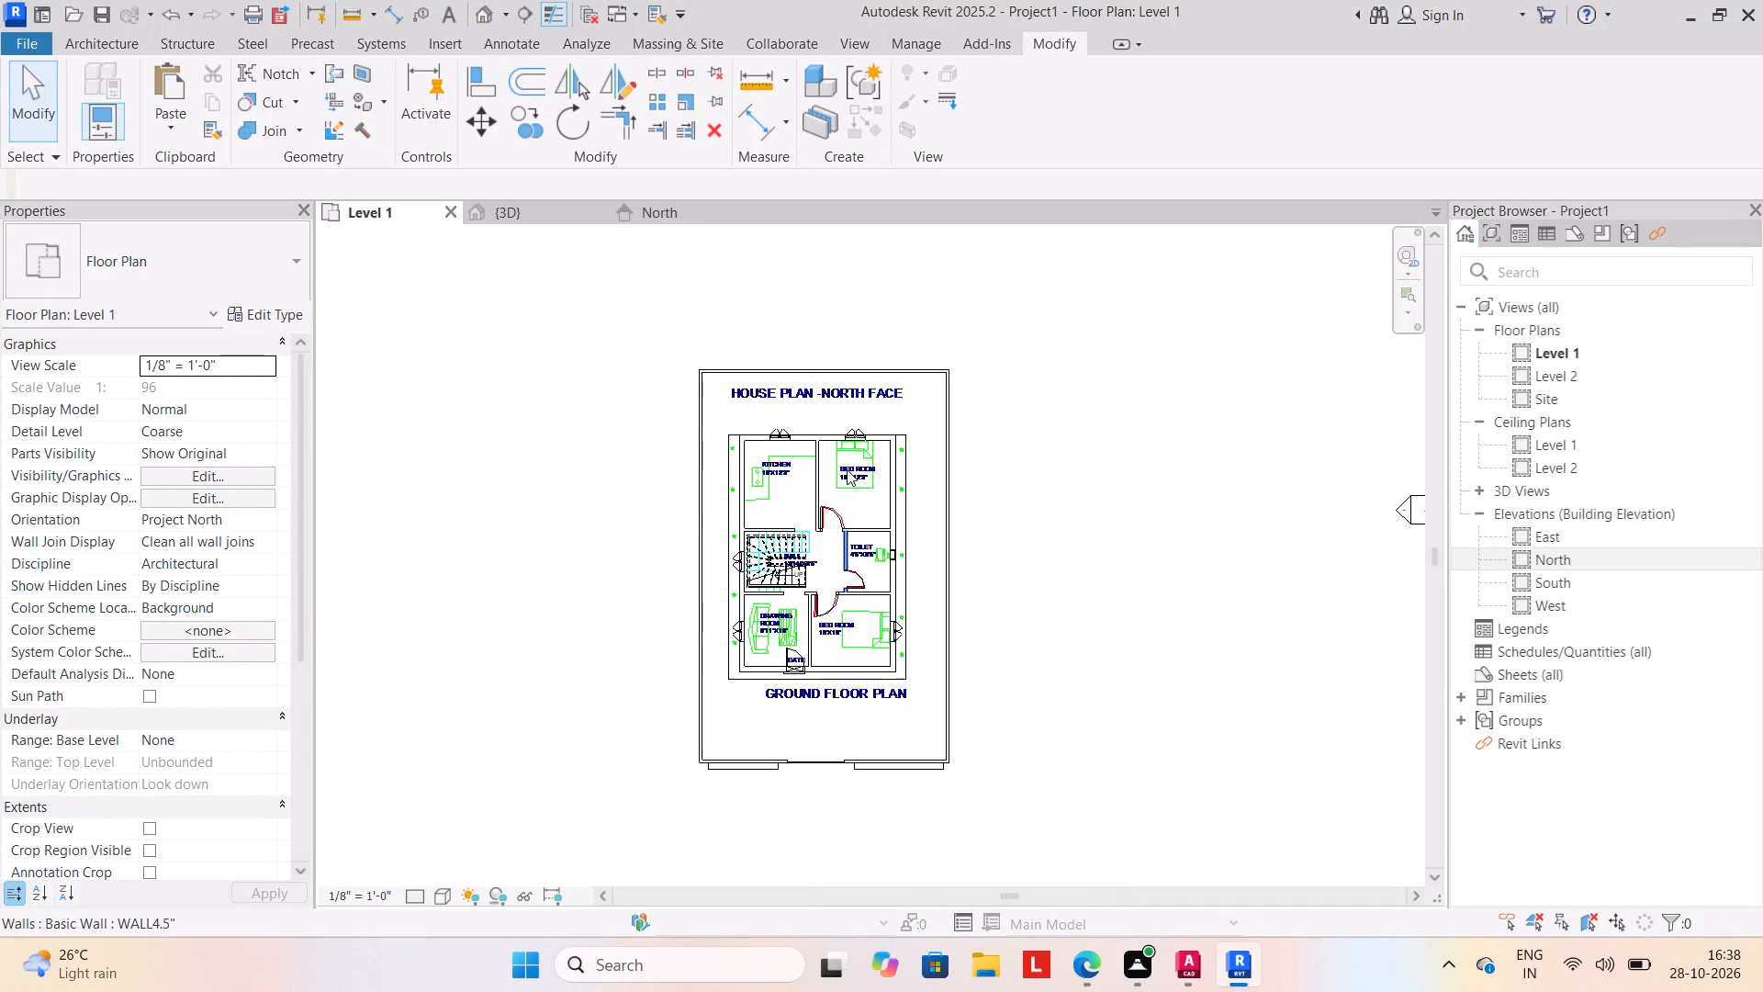
{"action": "left_click", "coordinate": [675, 45]}
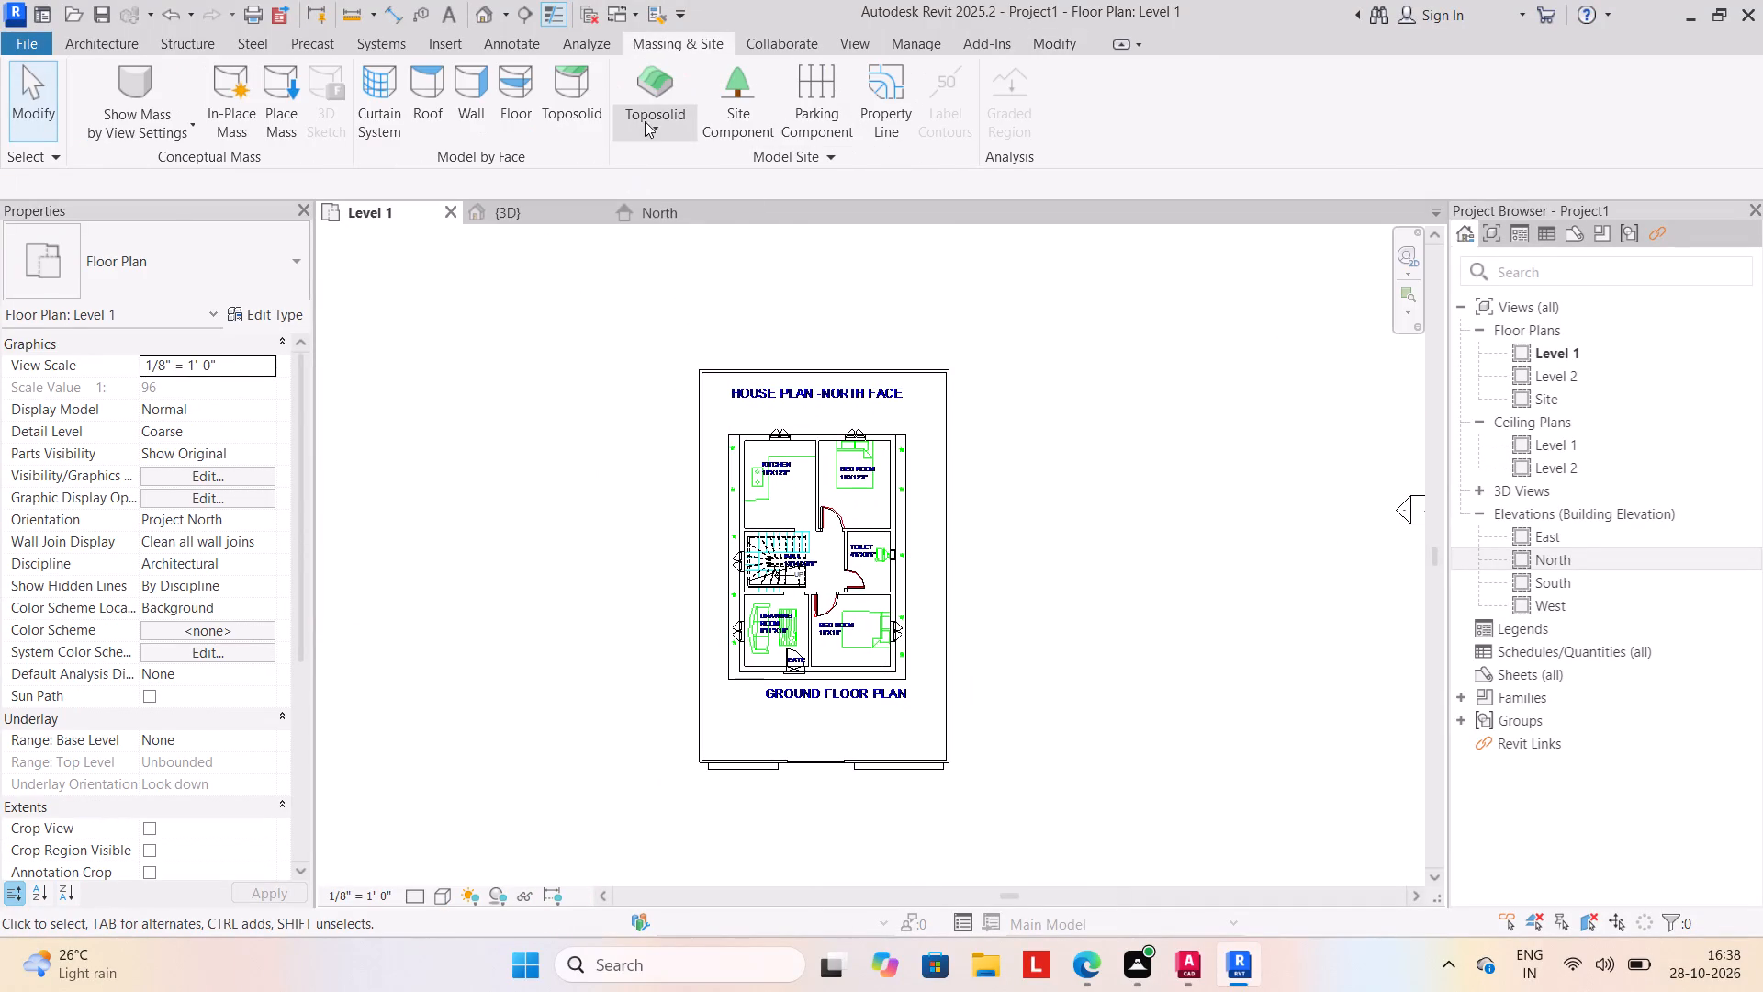
{"action": "left_click", "coordinate": [646, 120]}
{"action": "left_click", "coordinate": [674, 158]}
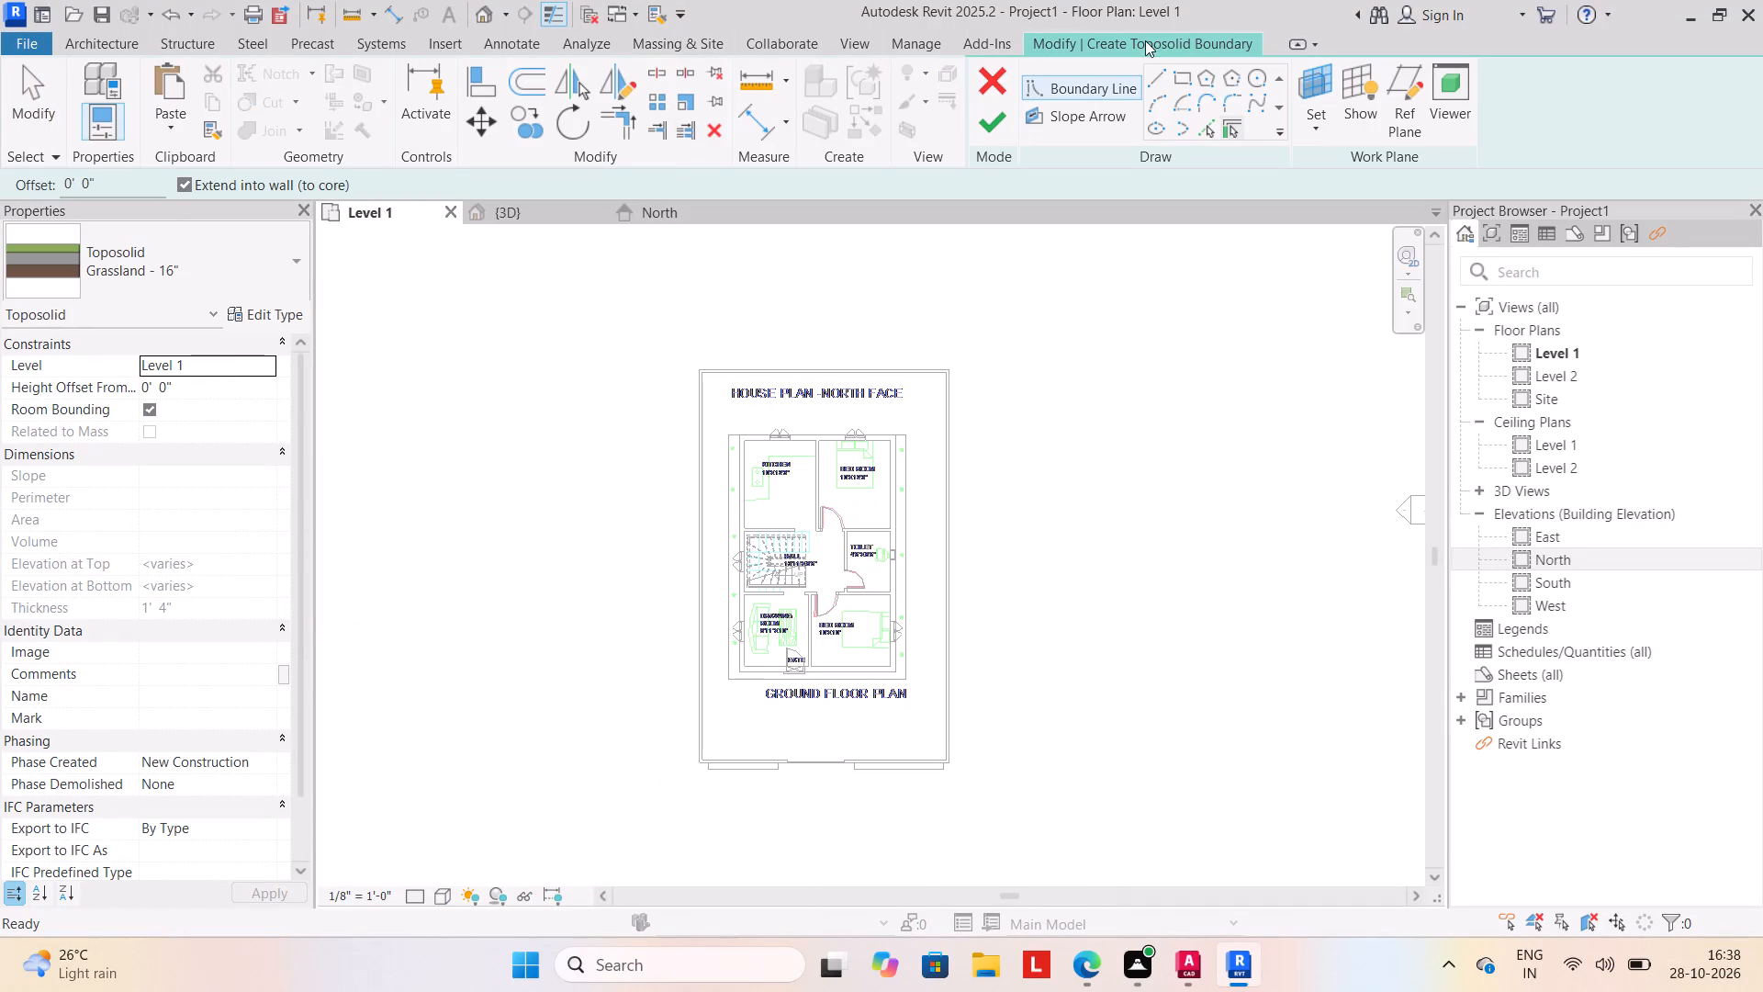
{"action": "left_click", "coordinate": [1194, 81]}
{"action": "left_click_drag", "start_coordinate": [659, 281], "coordinate": [666, 289]}
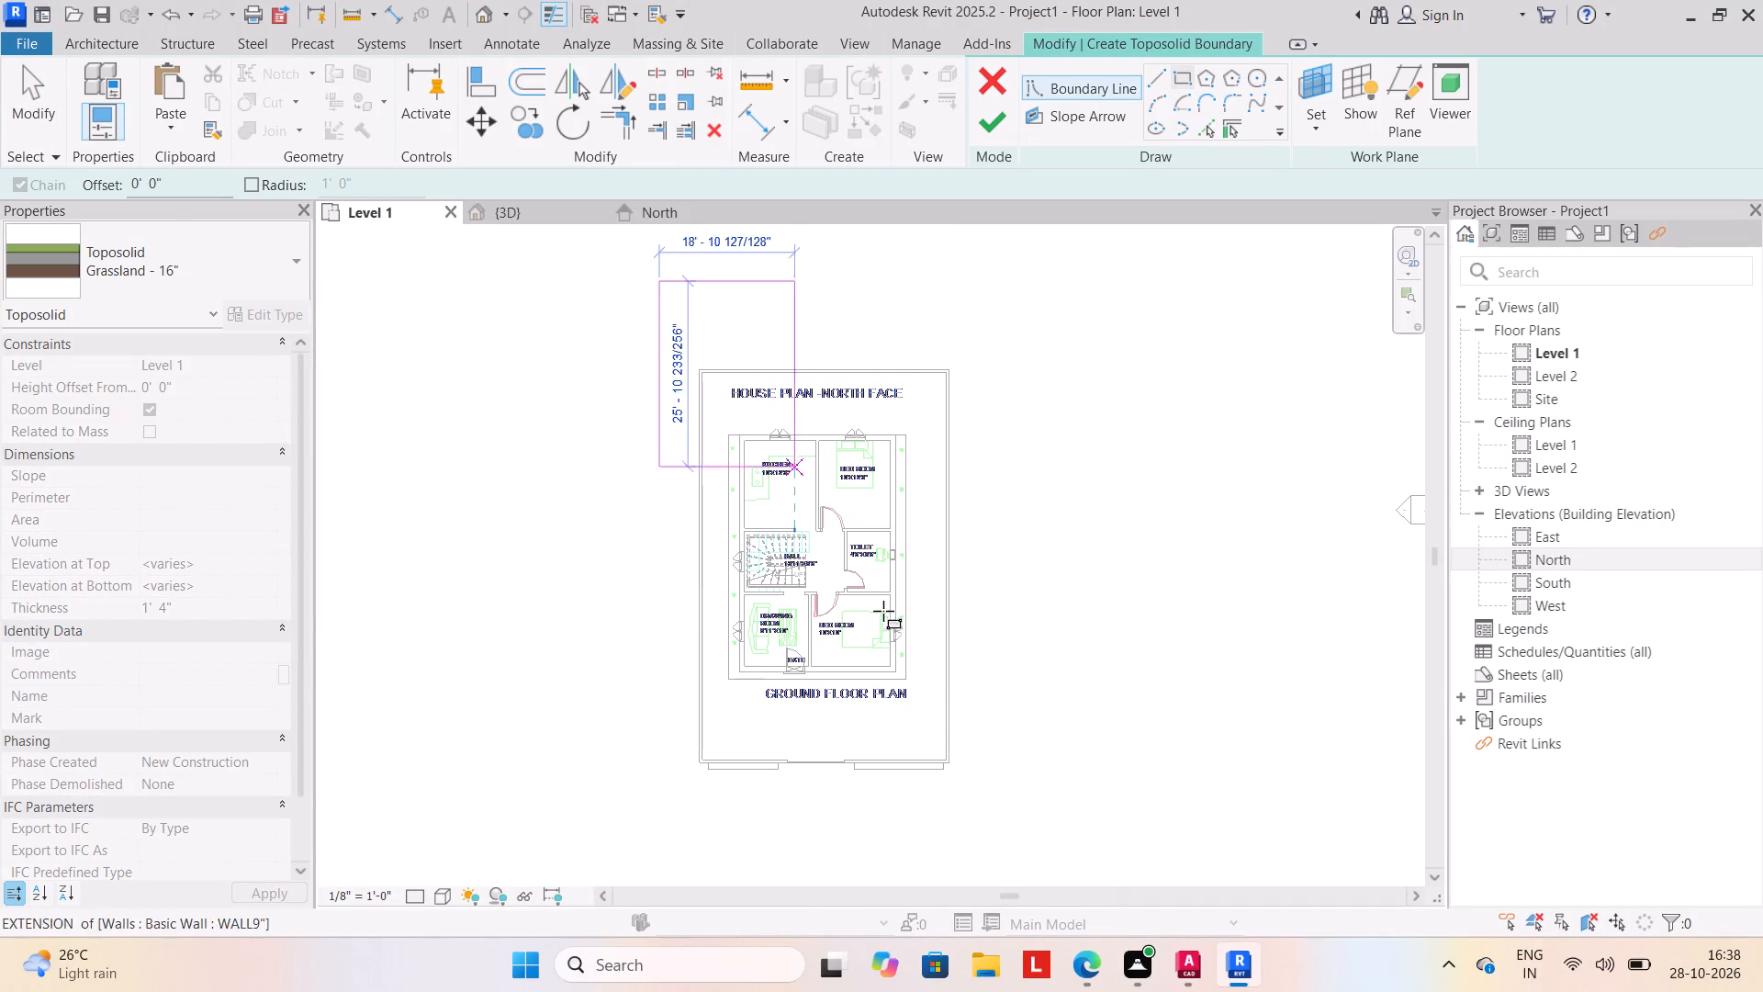
{"action": "left_click", "coordinate": [981, 862]}
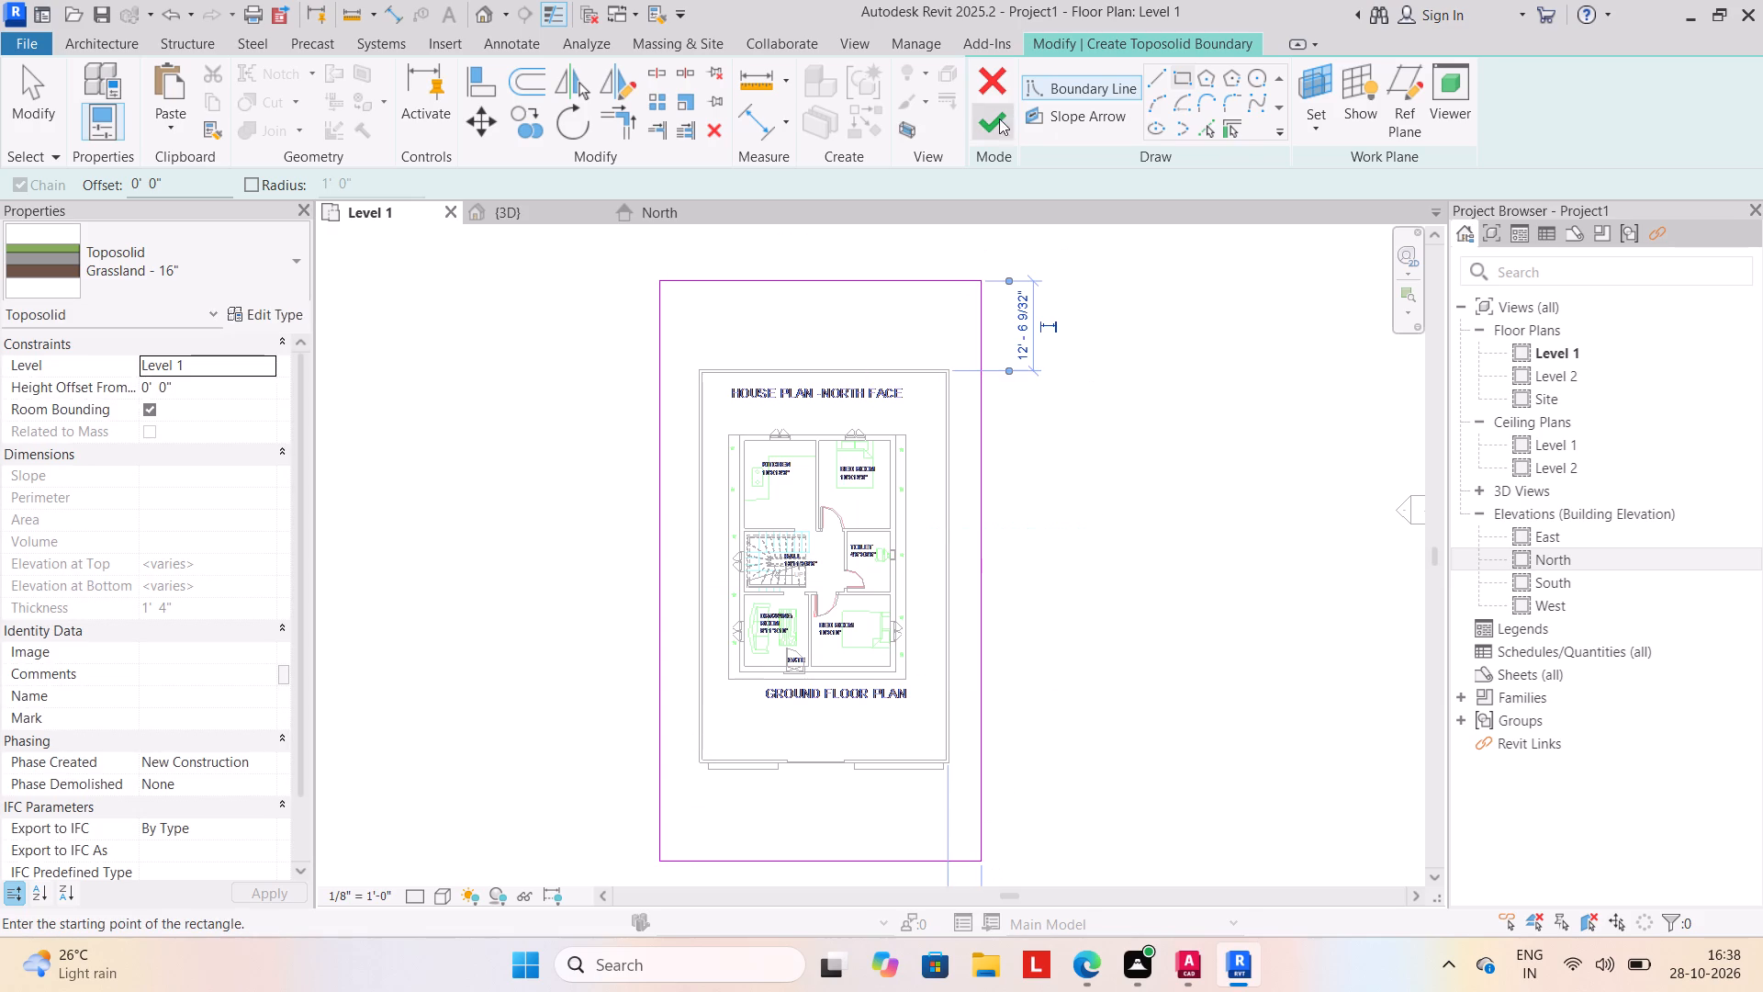
{"action": "left_click", "coordinate": [996, 124]}
{"action": "left_click", "coordinate": [519, 210]}
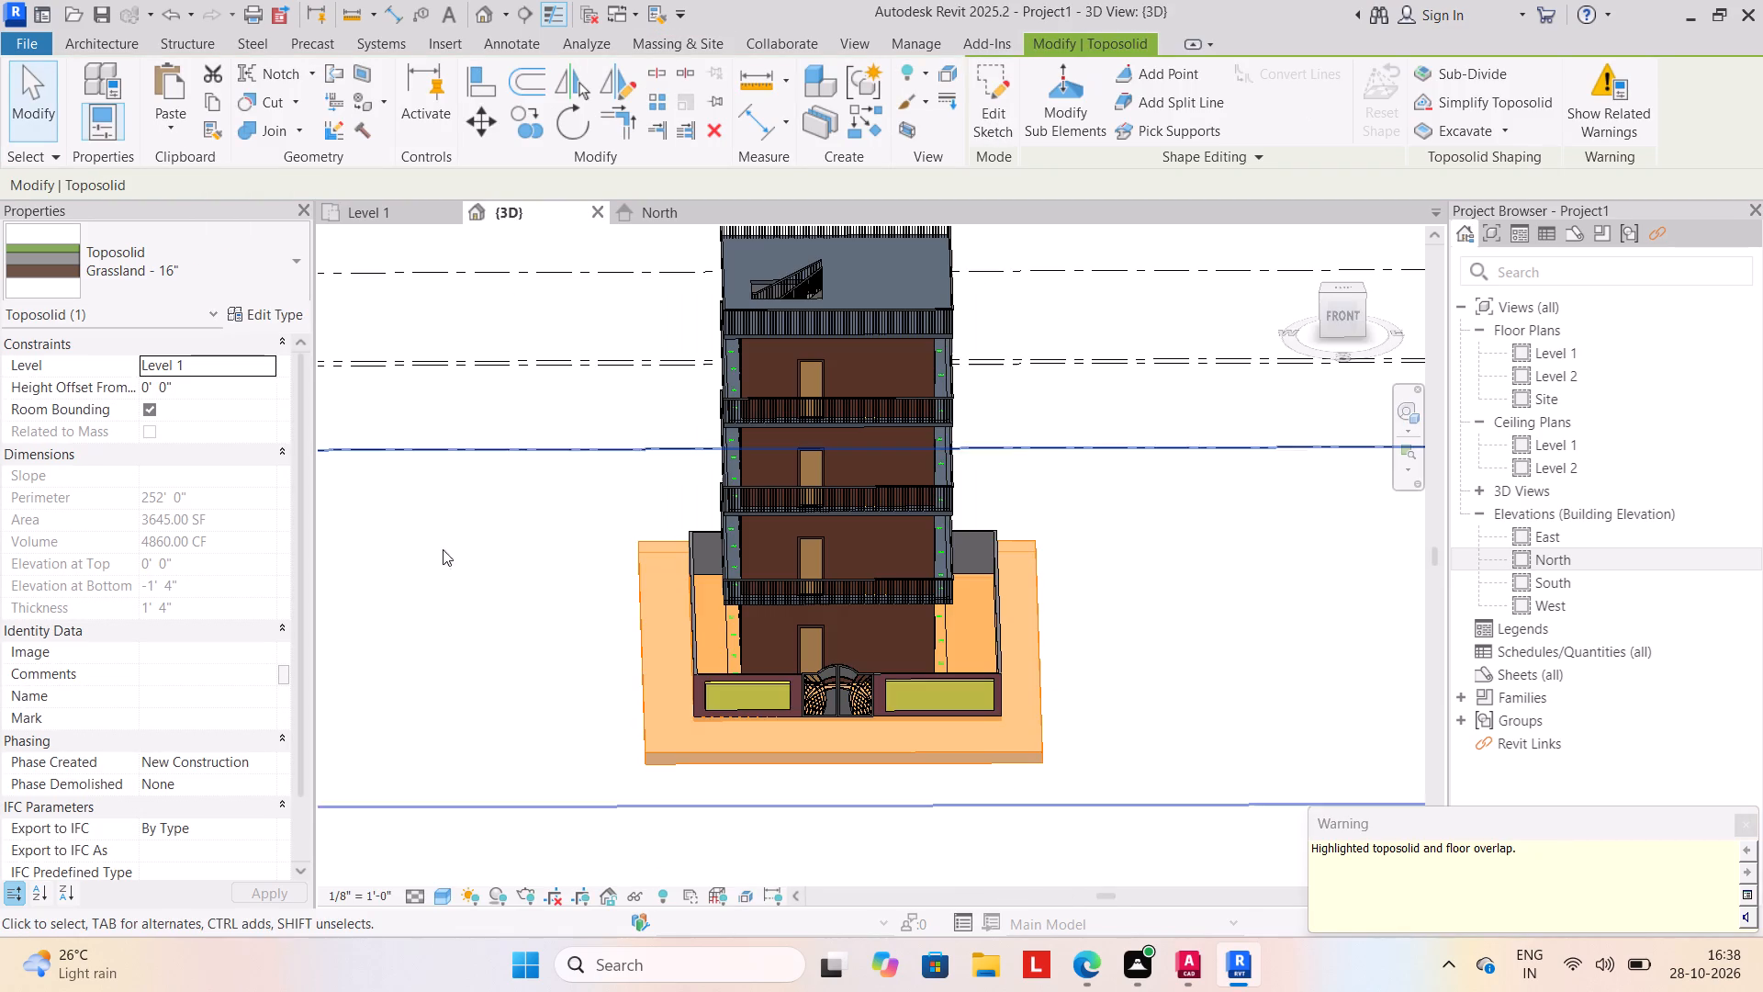
{"action": "left_click", "coordinate": [454, 656]}
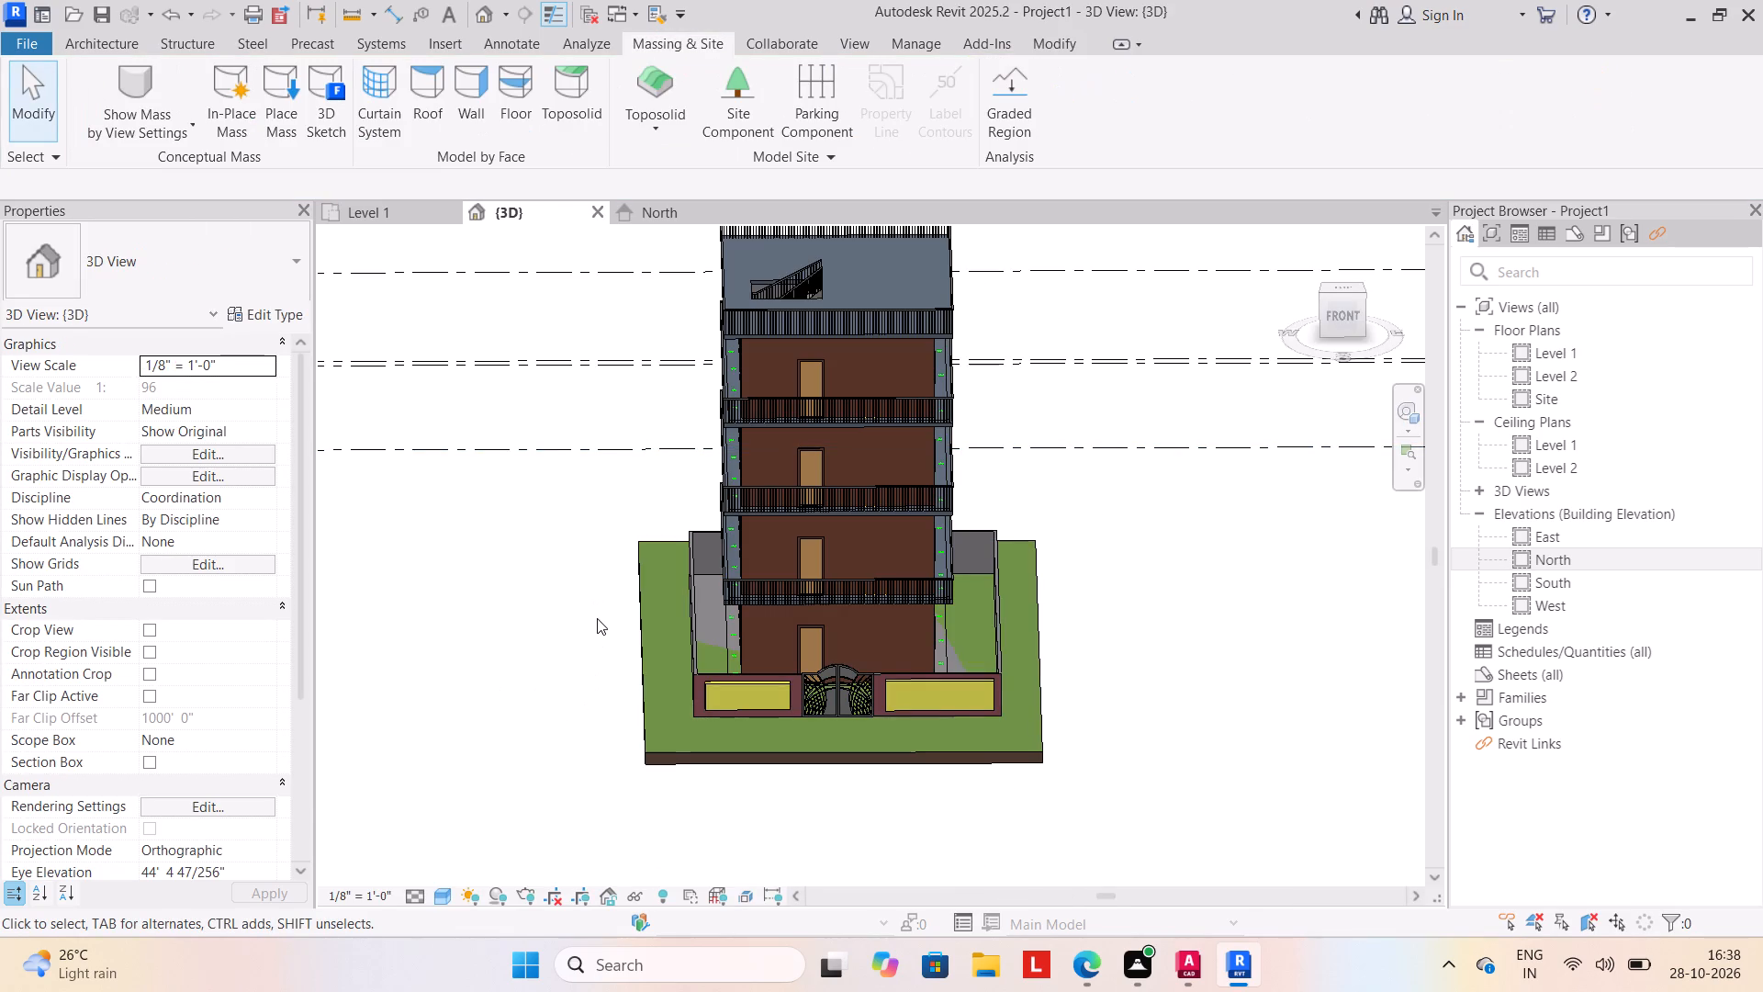
Set the toposolid's height offset from Level 1 to -6".
{"action": "left_click", "coordinate": [668, 760]}
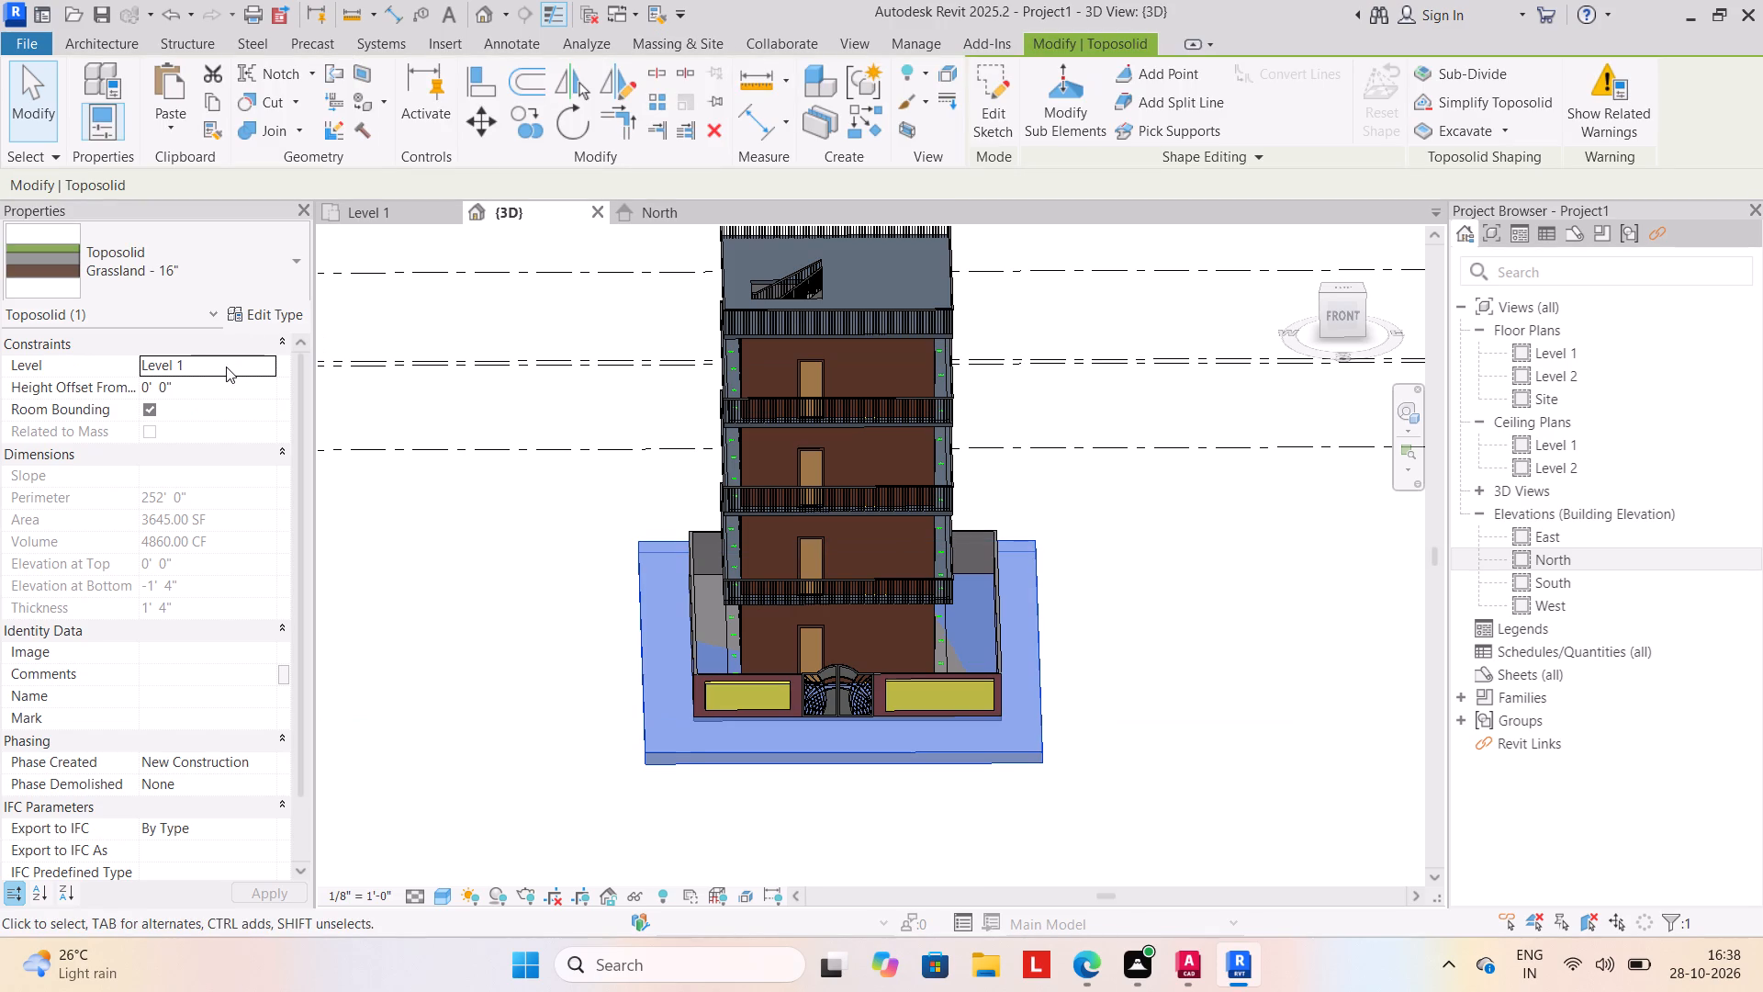
{"action": "left_click", "coordinate": [206, 392]}
{"action": "type", "text": "-6\""}
{"action": "key", "text": "Return"}
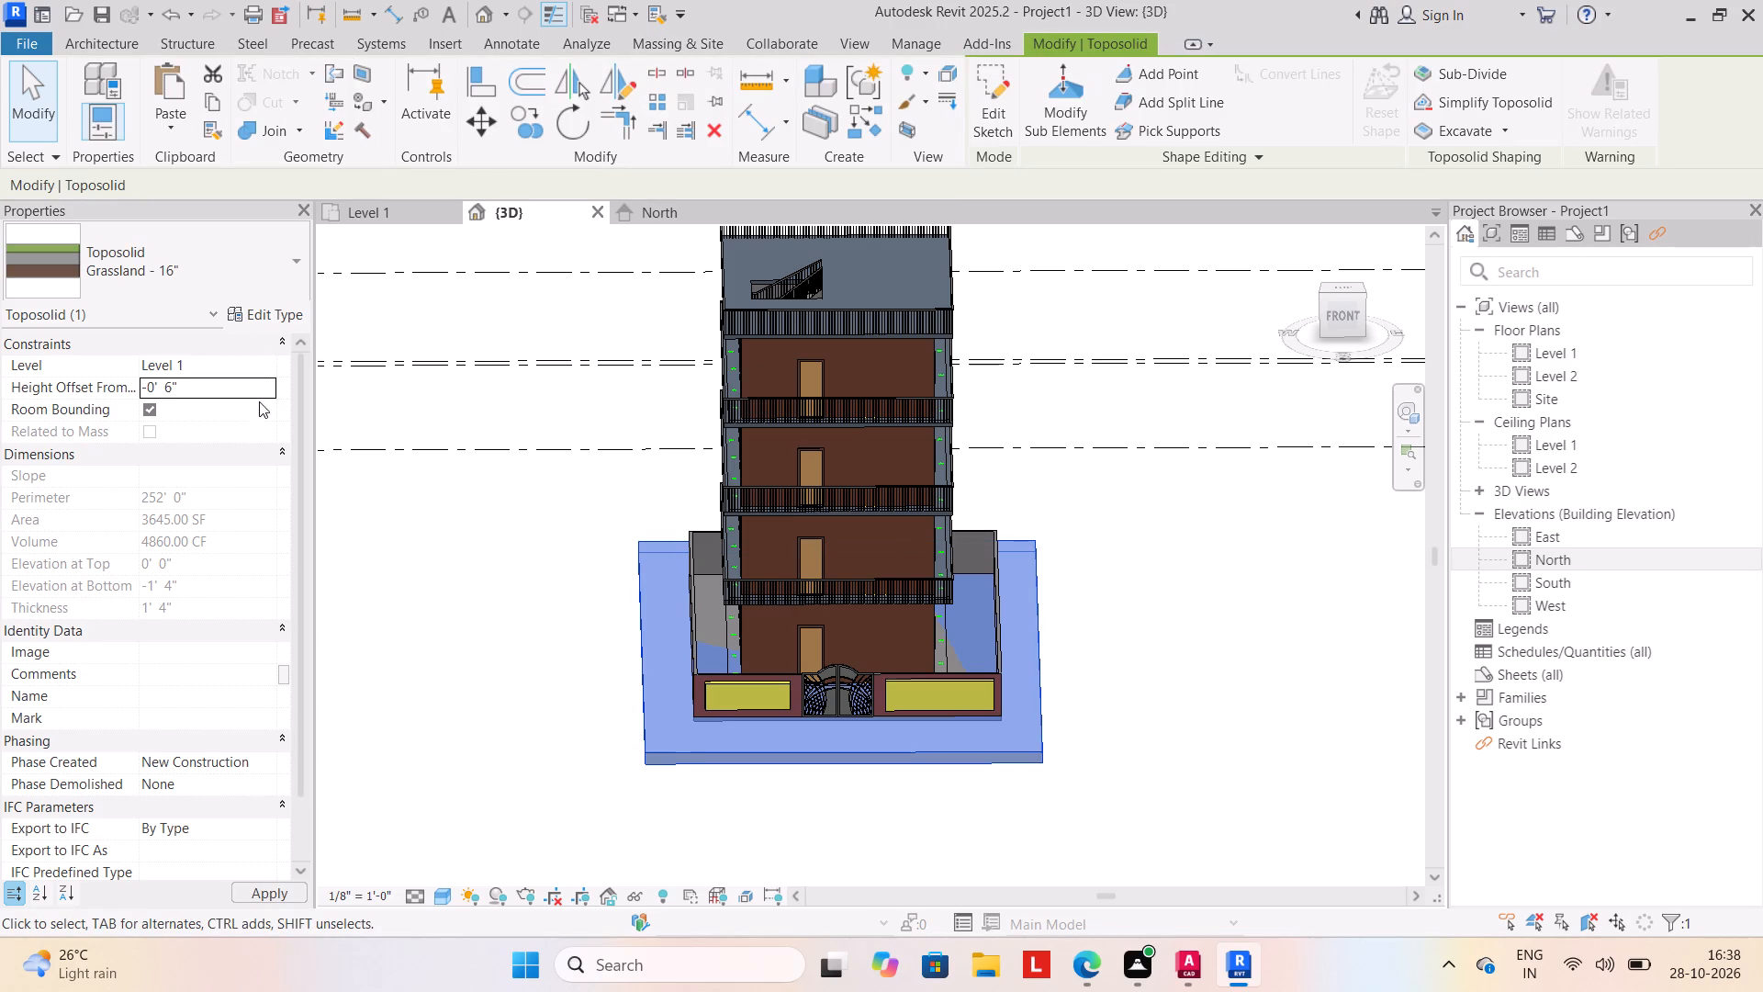
{"action": "left_click", "coordinate": [489, 556]}
Begin saving the project to a file on the Desktop.
{"action": "scroll", "coordinate": [552, 663], "scroll_direction": "down", "scroll_amount": 4}
{"action": "middle_click_drag", "start_coordinate": [598, 751], "coordinate": [610, 723], "text": "shift"}
{"action": "middle_click_drag", "start_coordinate": [620, 712], "coordinate": [580, 721], "text": "shift"}
{"action": "middle_click", "coordinate": [618, 717], "text": "shift"}
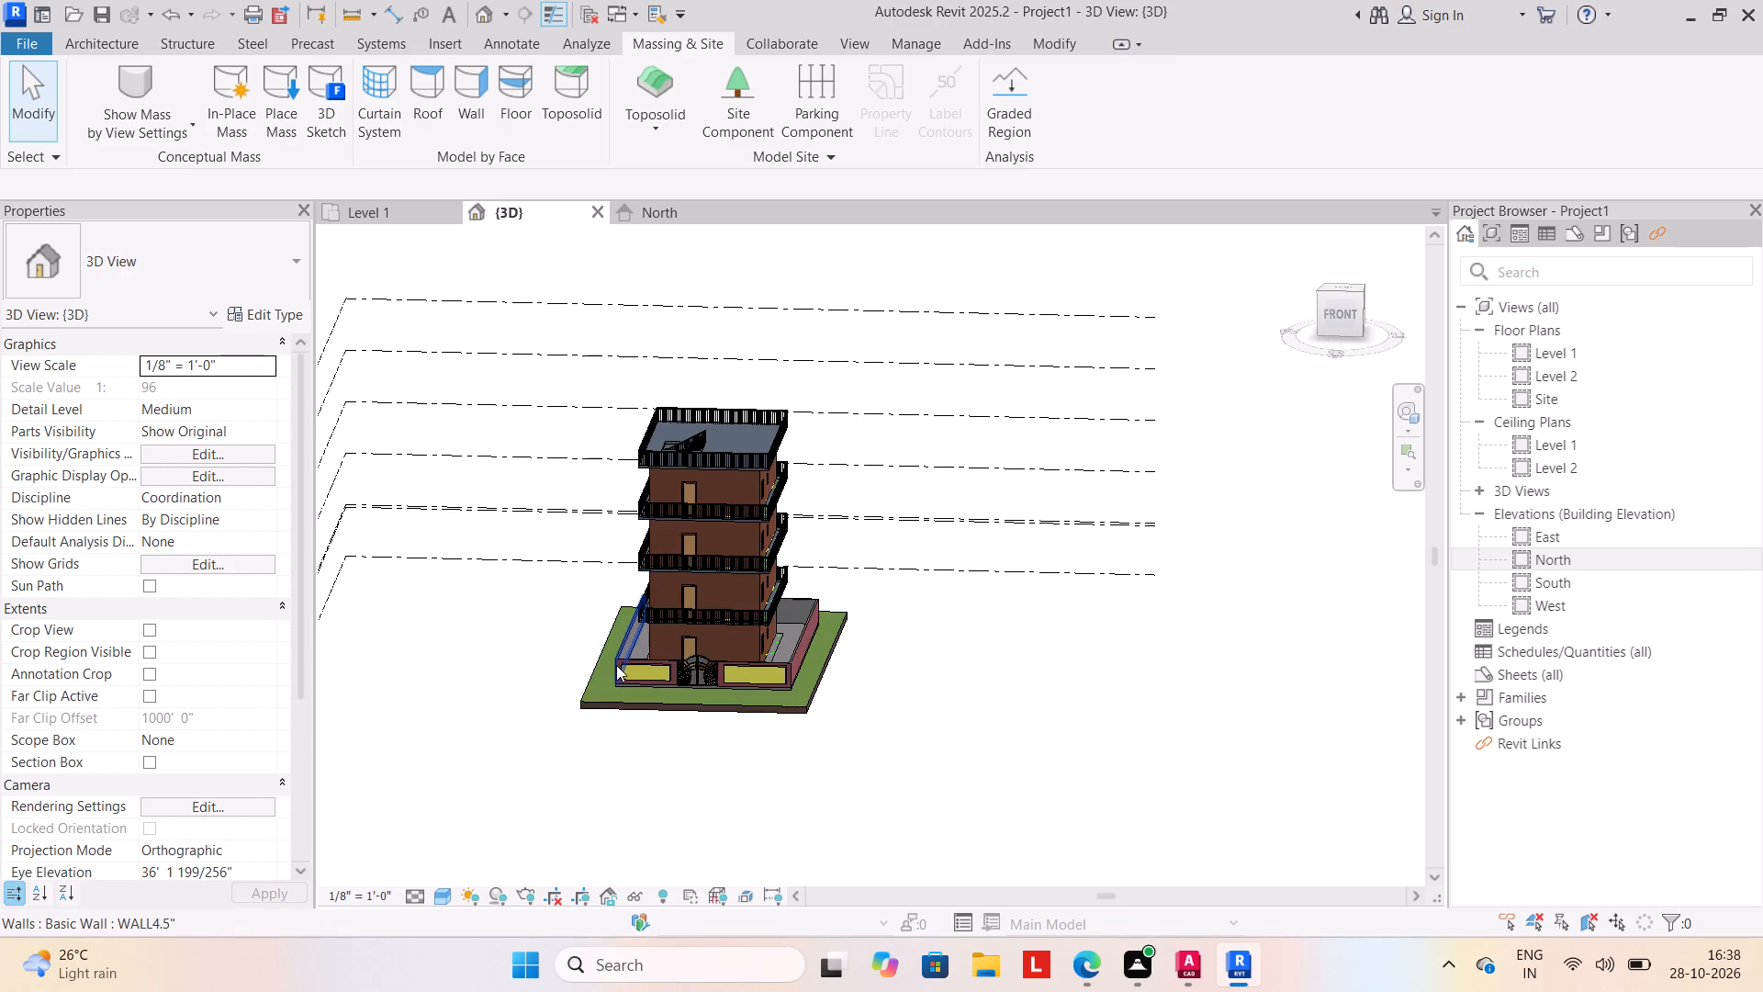
{"action": "key", "text": "ctrl+s"}
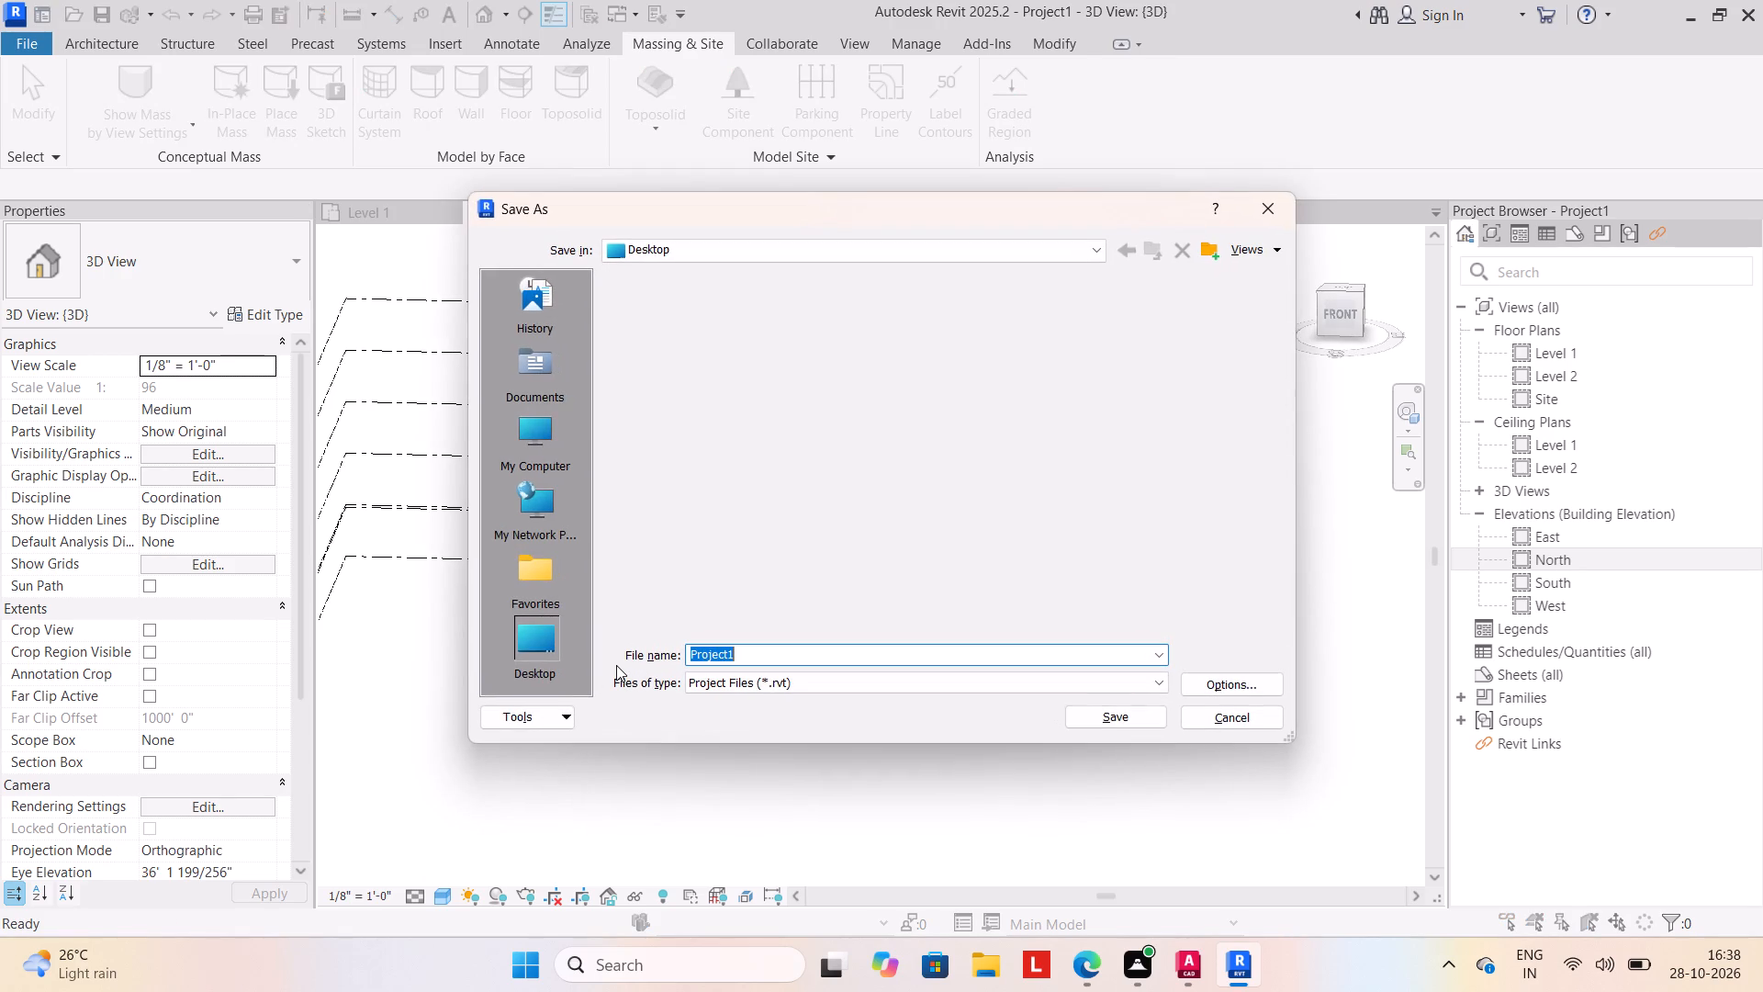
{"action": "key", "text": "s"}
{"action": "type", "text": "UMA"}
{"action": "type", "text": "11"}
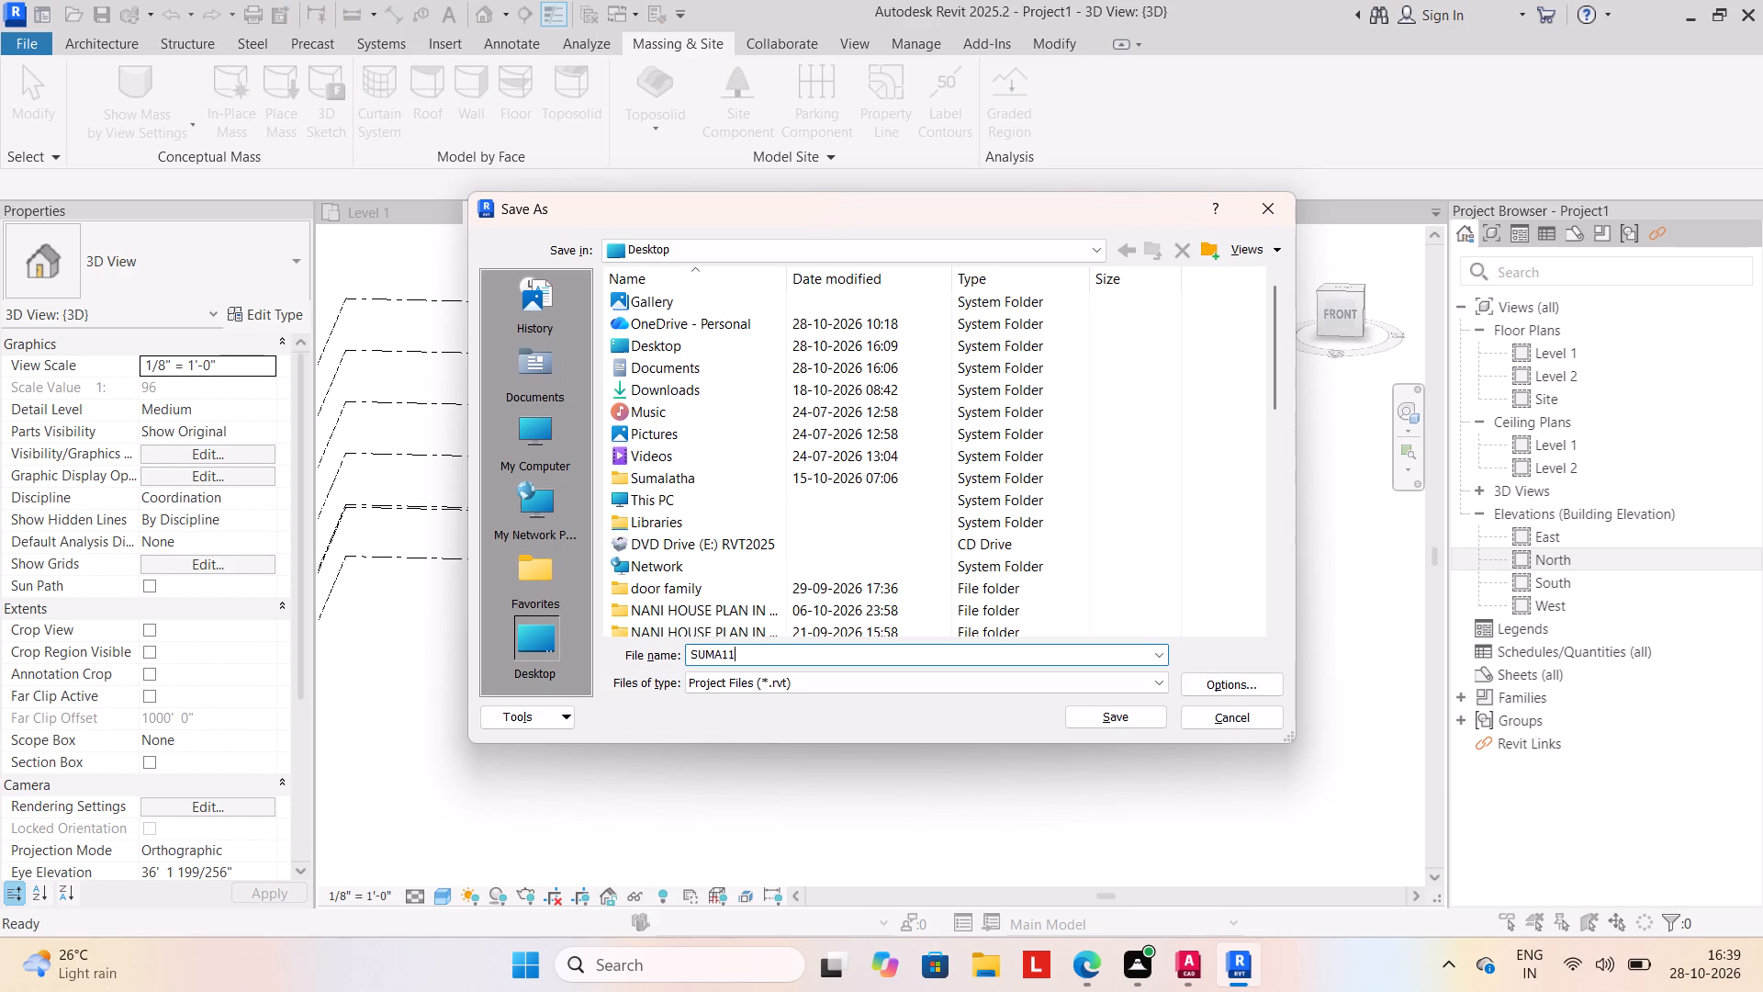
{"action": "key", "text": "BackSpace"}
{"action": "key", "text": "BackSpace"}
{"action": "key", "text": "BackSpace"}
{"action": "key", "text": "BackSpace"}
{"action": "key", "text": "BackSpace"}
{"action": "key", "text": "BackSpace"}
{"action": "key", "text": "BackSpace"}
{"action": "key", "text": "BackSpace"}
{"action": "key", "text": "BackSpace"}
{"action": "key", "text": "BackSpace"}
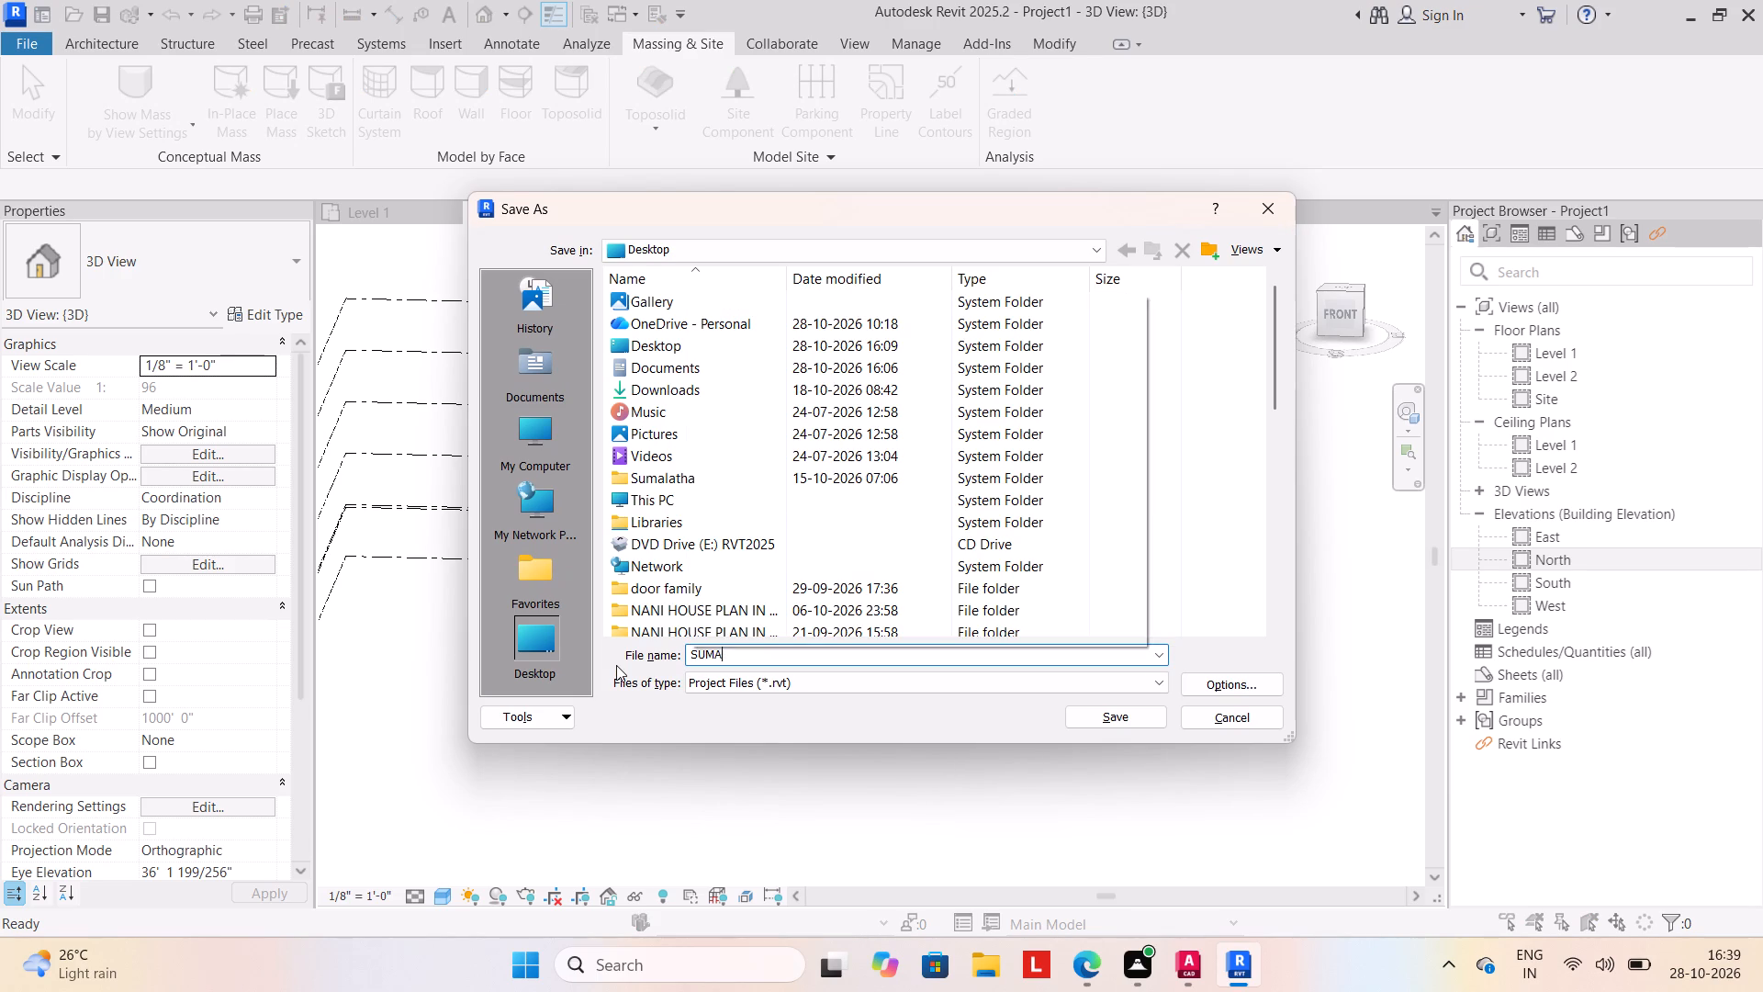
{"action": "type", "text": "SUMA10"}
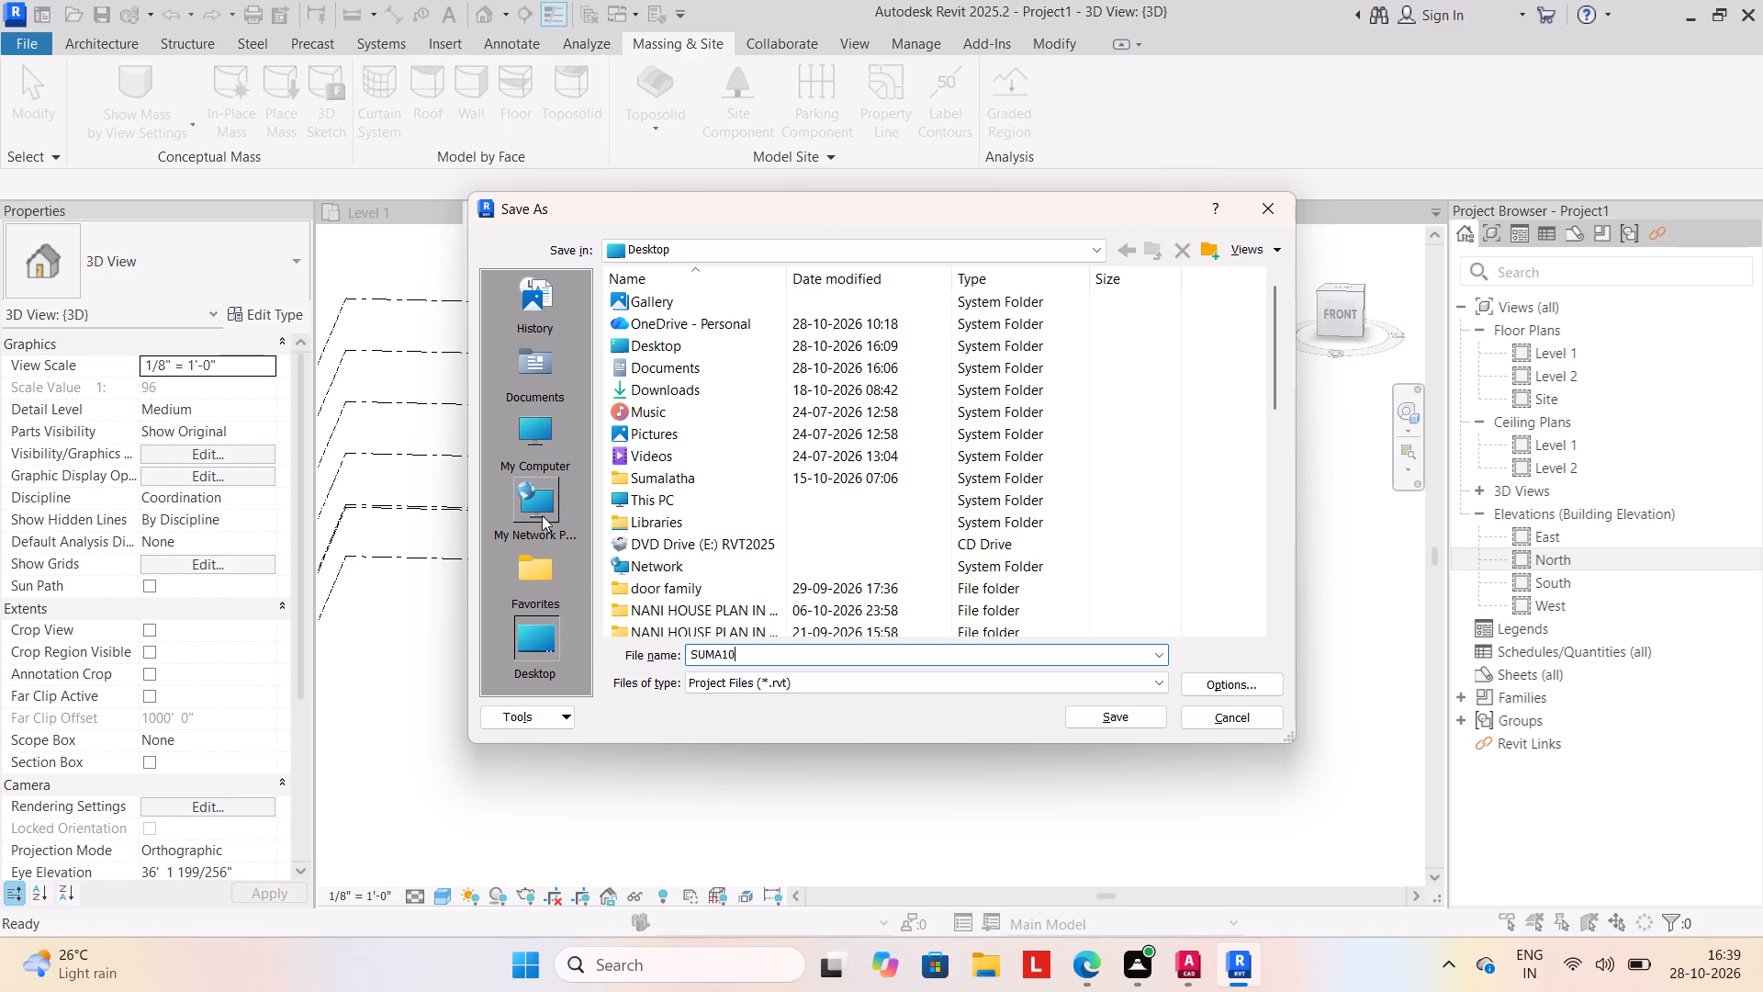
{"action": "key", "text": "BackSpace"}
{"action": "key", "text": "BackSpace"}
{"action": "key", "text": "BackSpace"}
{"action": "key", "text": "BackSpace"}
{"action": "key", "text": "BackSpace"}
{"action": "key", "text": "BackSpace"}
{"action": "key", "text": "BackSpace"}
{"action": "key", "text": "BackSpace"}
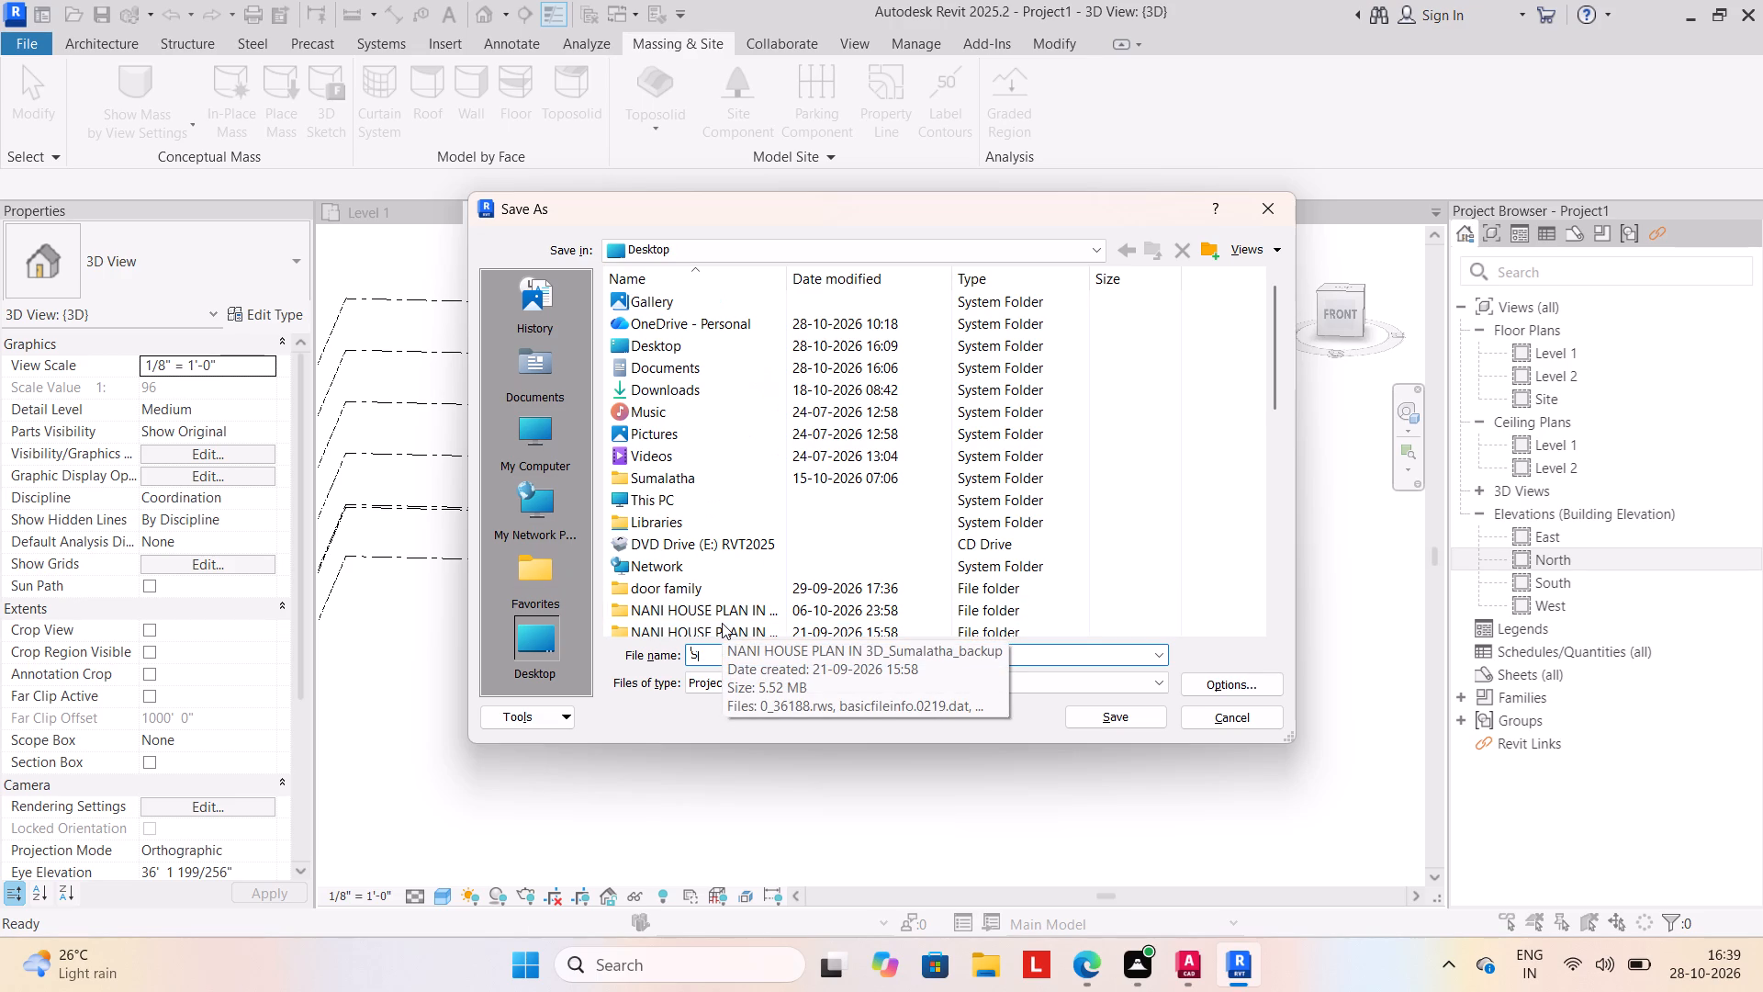
Name the project file AA10.dwg and save it on the Desktop.
{"action": "type", "text": "AA"}
{"action": "key", "text": "1"}
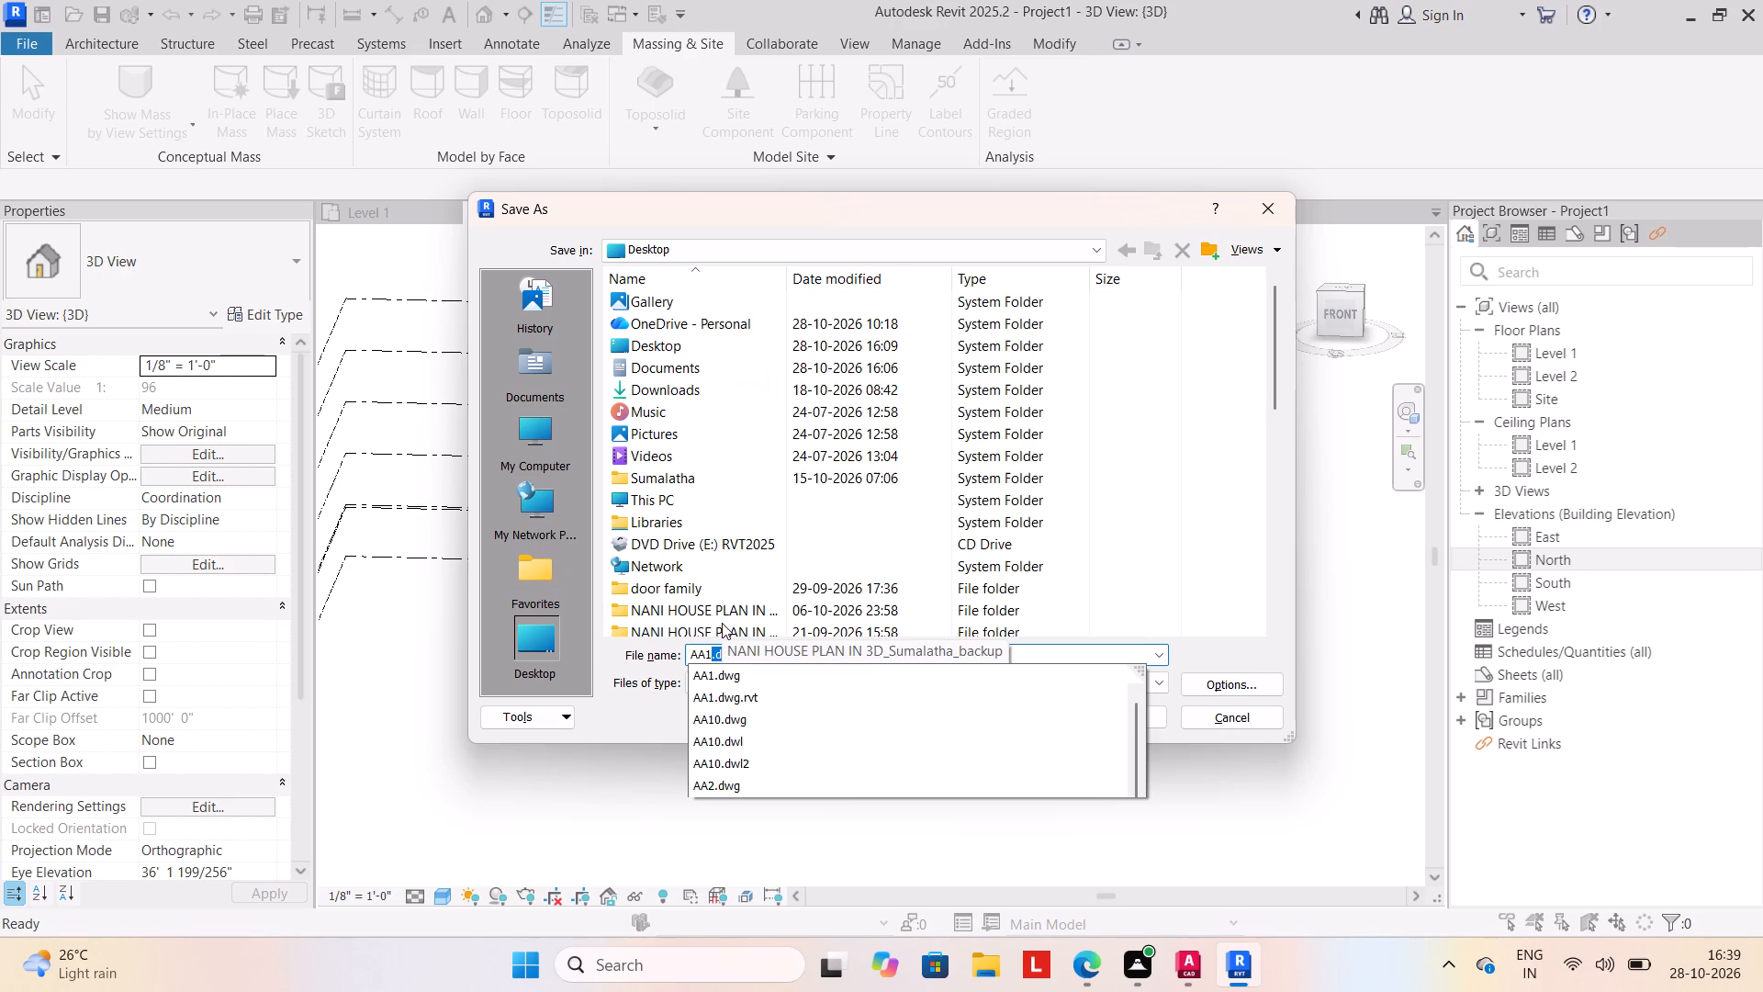
{"action": "key", "text": "0"}
{"action": "left_click", "coordinate": [736, 683]}
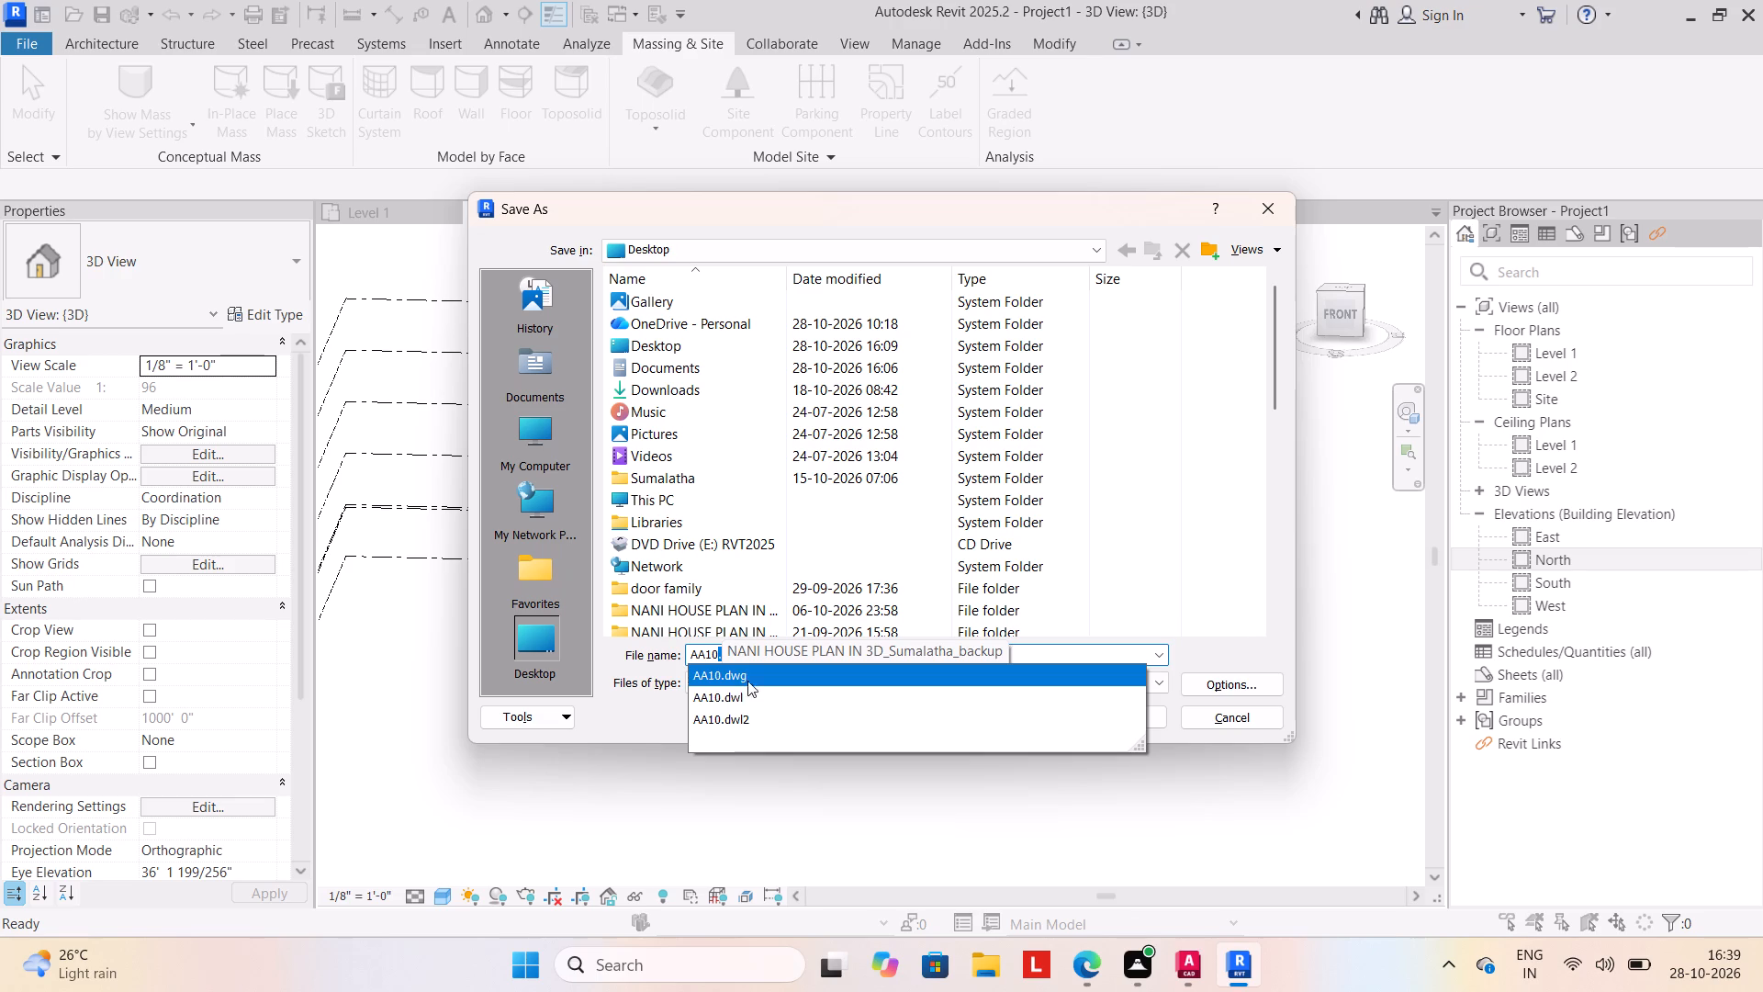
{"action": "left_click", "coordinate": [1128, 718]}
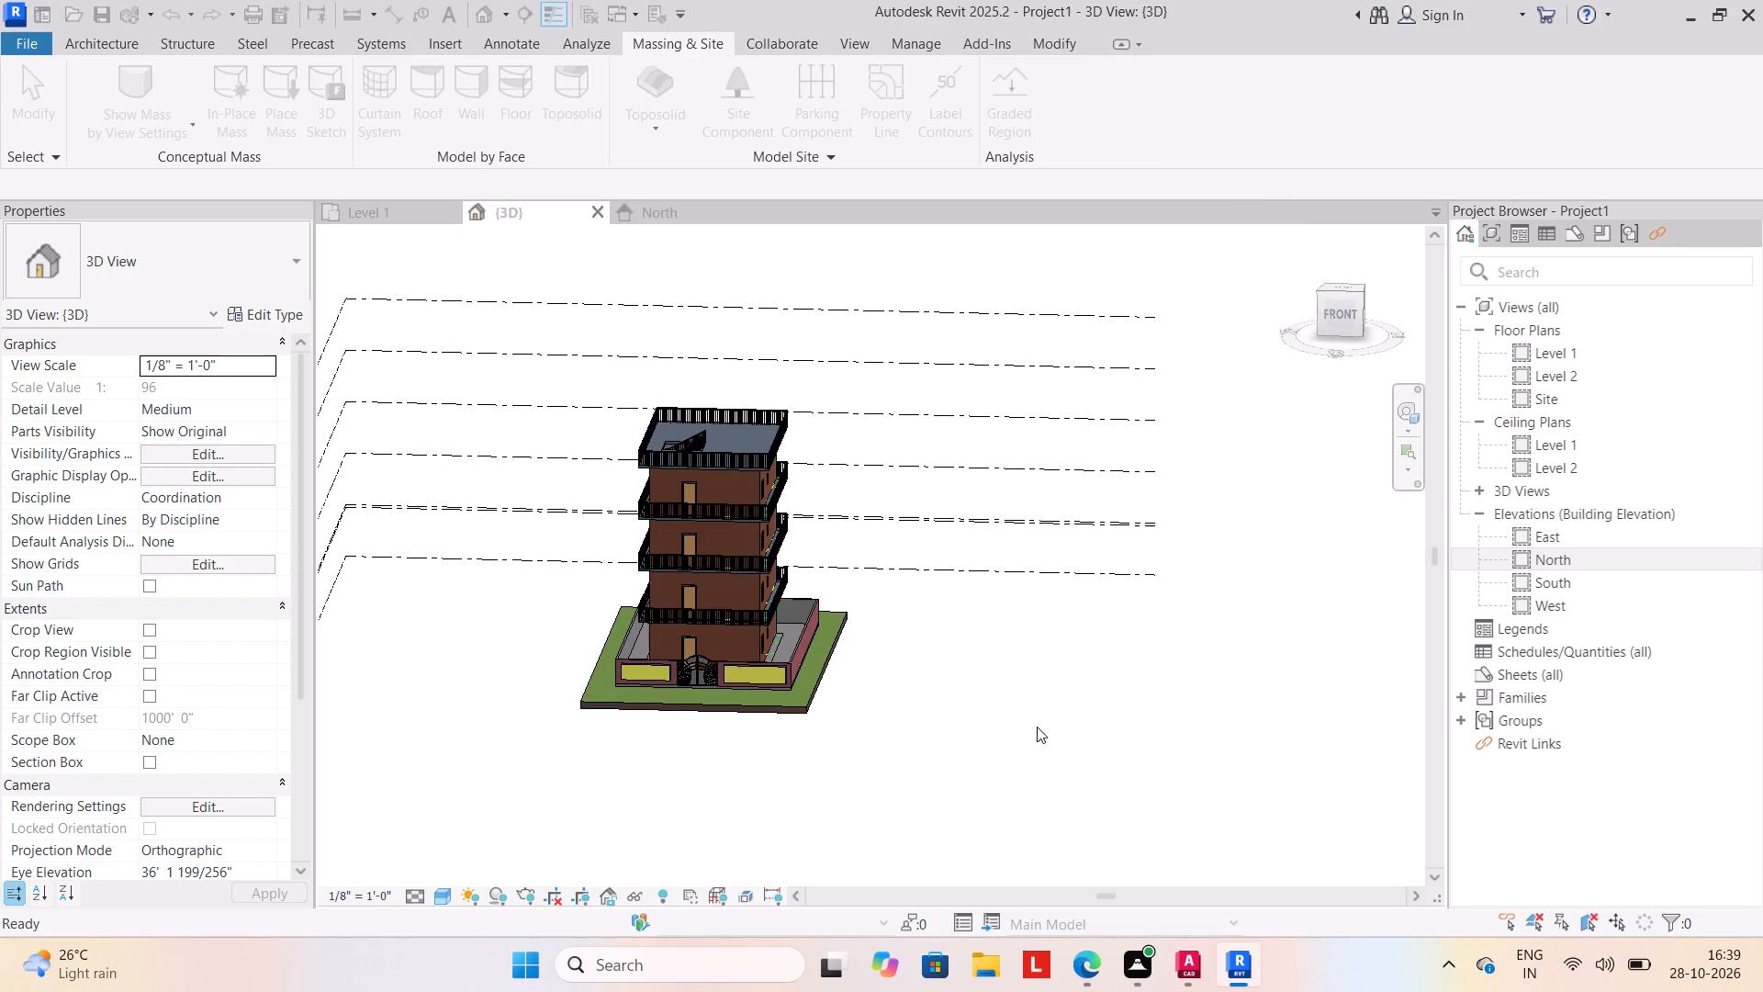
Examine the house, boundary wall and surrounding grass ground from several angles in 3D.
{"action": "scroll", "coordinate": [1013, 730], "scroll_direction": "down", "scroll_amount": 7}
{"action": "scroll", "coordinate": [689, 720], "scroll_direction": "up", "scroll_amount": 3}
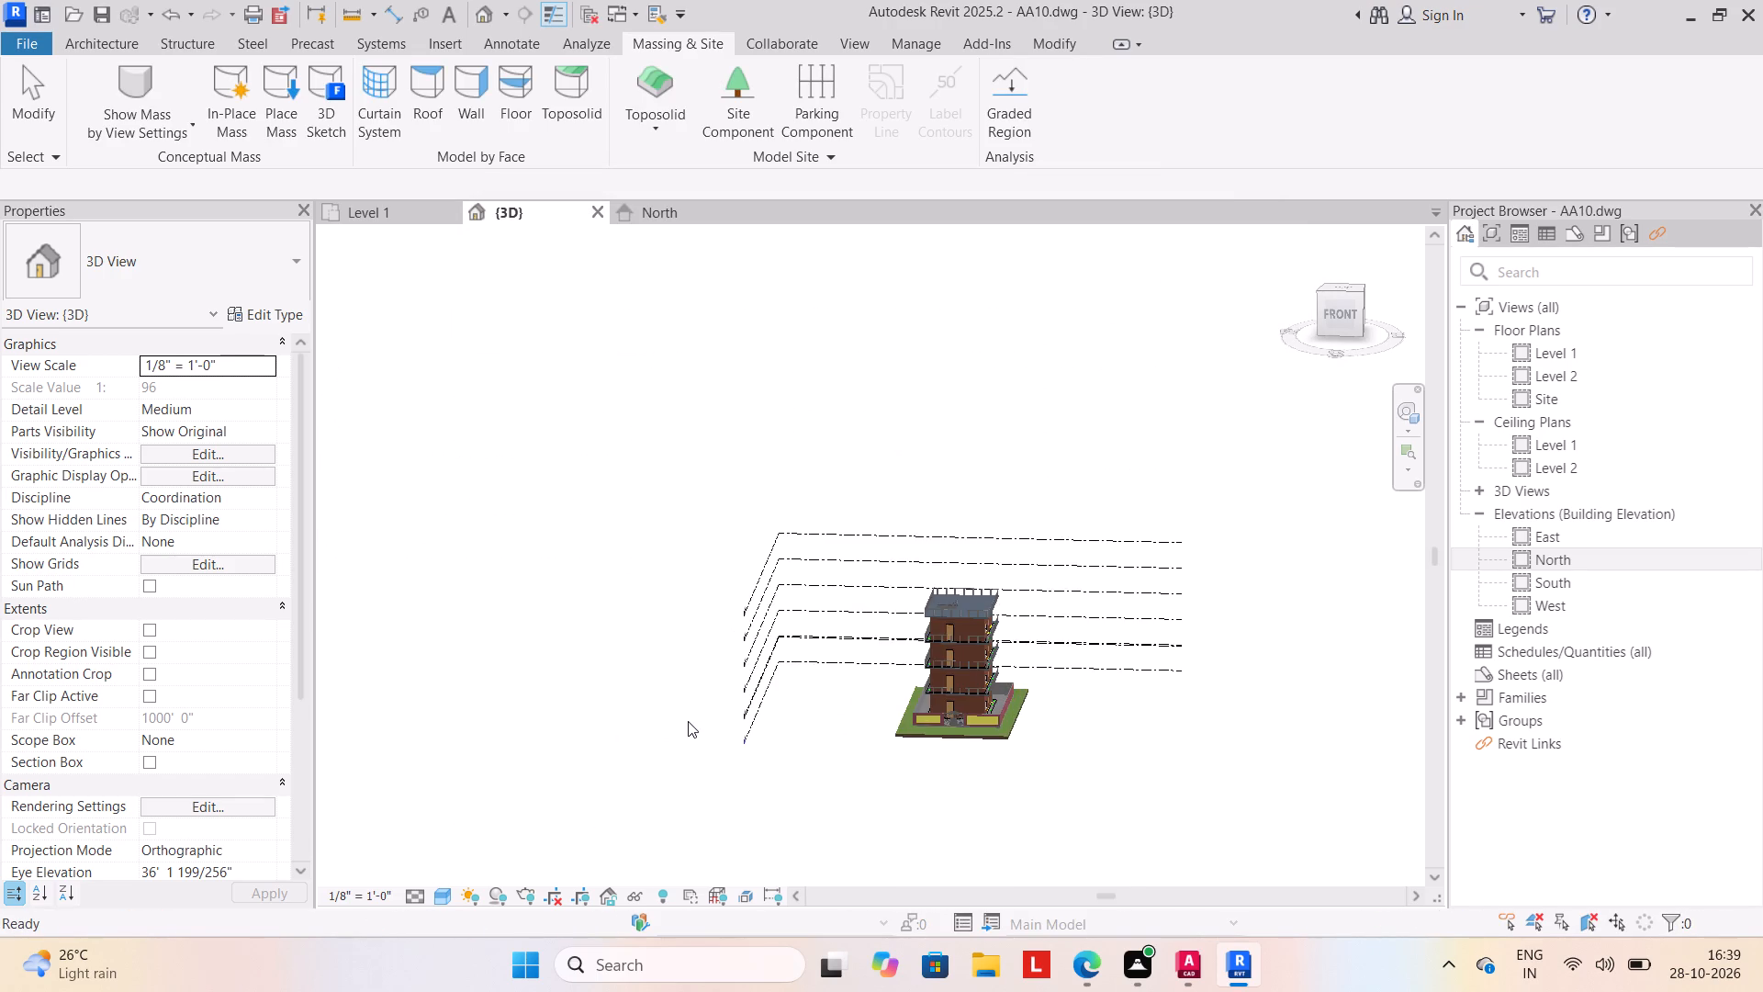
{"action": "scroll", "coordinate": [1007, 767], "scroll_direction": "up", "scroll_amount": 3}
{"action": "middle_click_drag", "start_coordinate": [988, 792], "coordinate": [1011, 736], "text": "shift"}
{"action": "scroll", "coordinate": [988, 792], "scroll_direction": "up", "scroll_amount": 1, "text": "shift"}
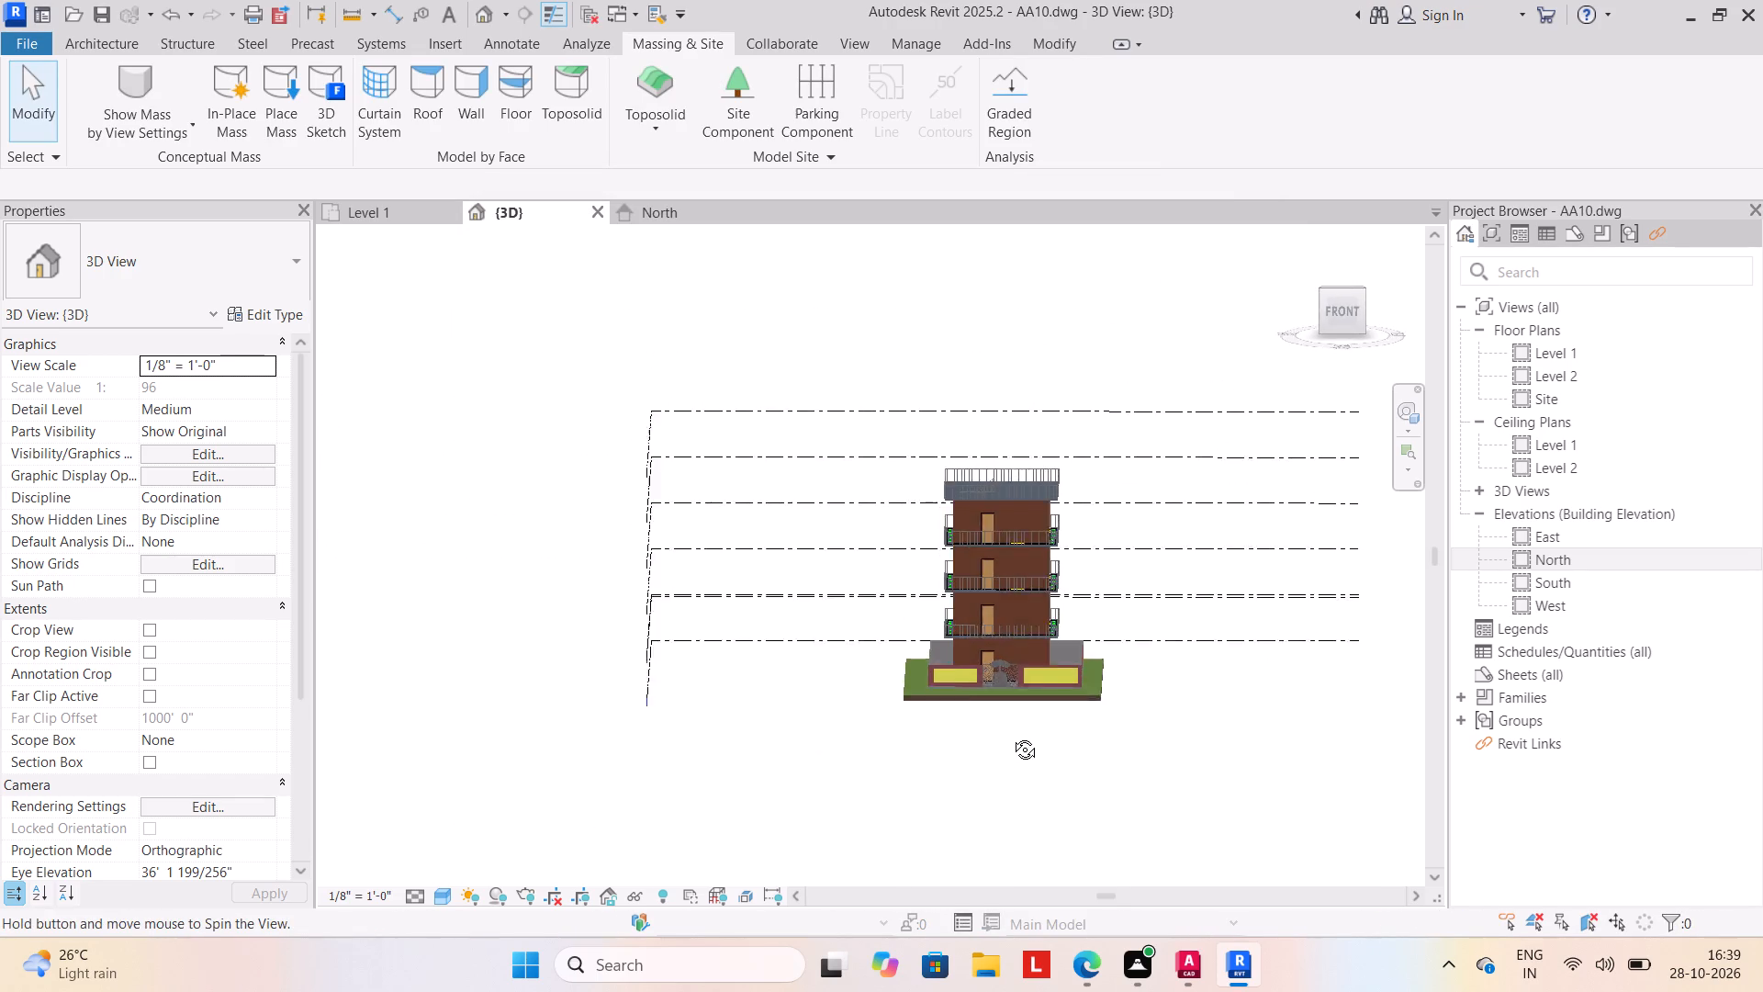
{"action": "middle_click_drag", "start_coordinate": [1011, 736], "coordinate": [1010, 737], "text": "shift"}
{"action": "middle_click_drag", "start_coordinate": [1012, 737], "coordinate": [1012, 828], "text": "shift"}
{"action": "scroll", "coordinate": [1024, 808], "scroll_direction": "up", "scroll_amount": 1, "text": "shift"}
{"action": "middle_click_drag", "start_coordinate": [996, 814], "coordinate": [973, 823], "text": "shift"}
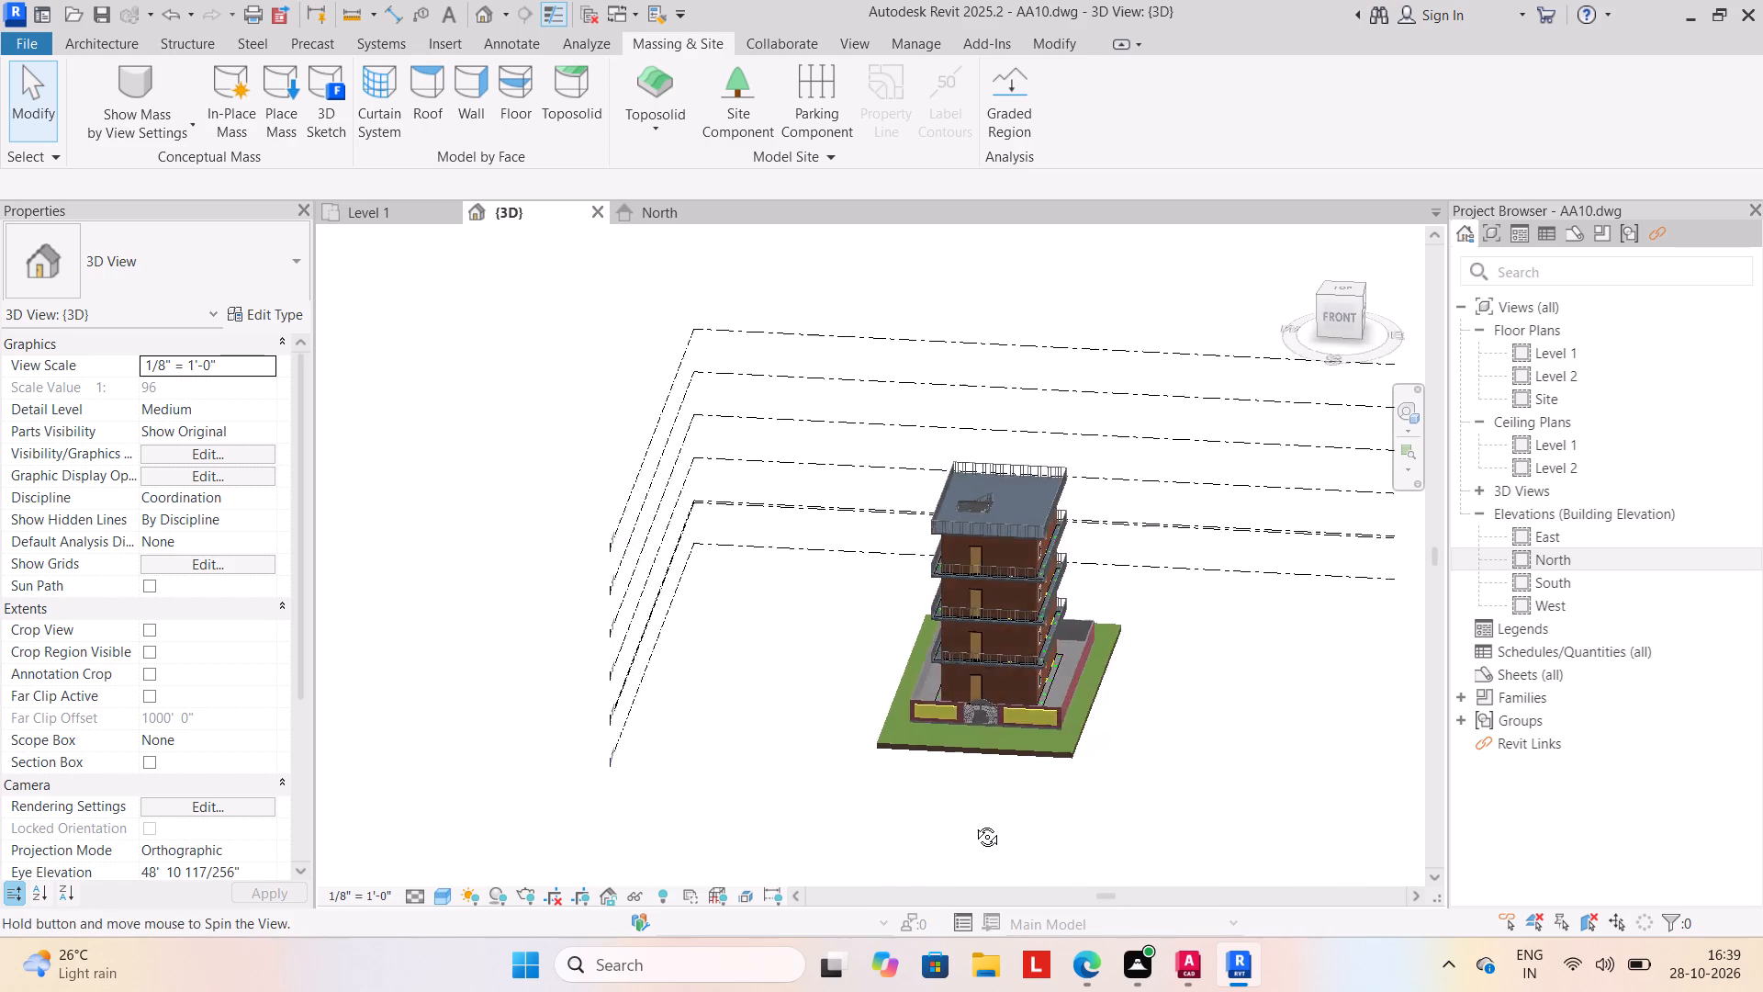
{"action": "middle_click_drag", "start_coordinate": [973, 823], "coordinate": [1004, 800], "text": "shift"}
{"action": "middle_click_drag", "start_coordinate": [1099, 744], "coordinate": [1095, 791], "text": "shift"}
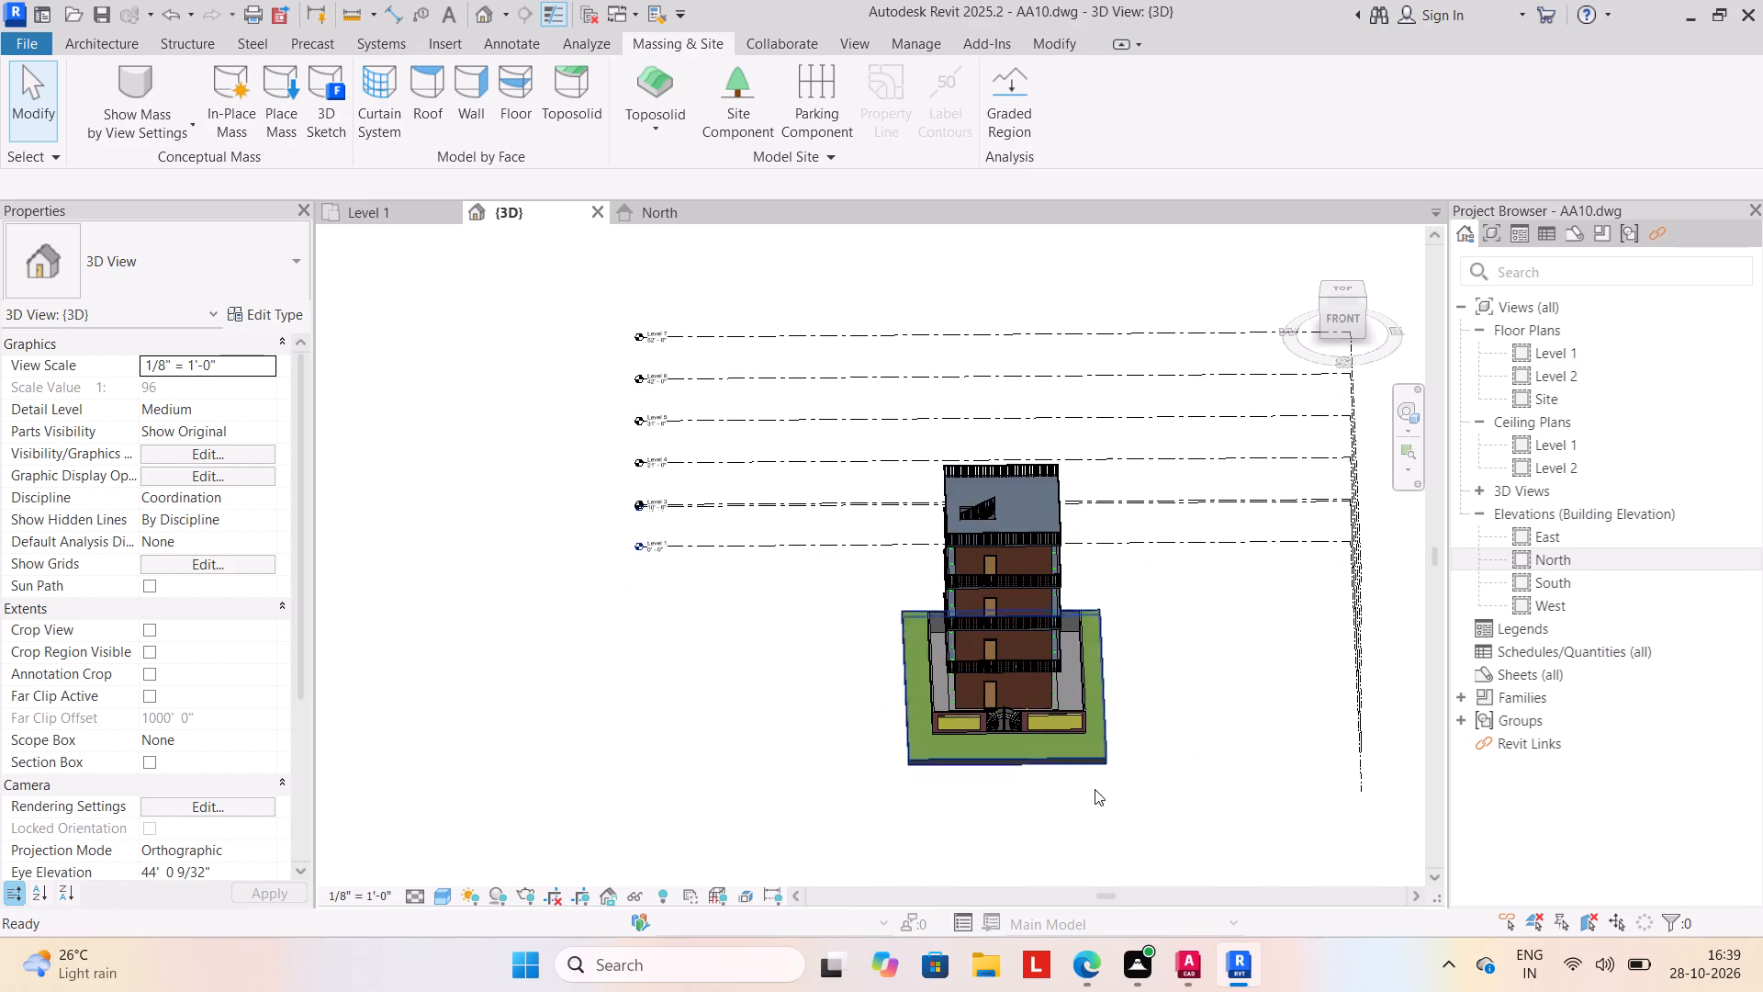
{"action": "scroll", "coordinate": [1084, 770], "scroll_direction": "up", "scroll_amount": 3}
{"action": "middle_click_drag", "start_coordinate": [1104, 666], "coordinate": [1105, 630], "text": "shift"}
{"action": "scroll", "coordinate": [1104, 642], "scroll_direction": "up", "scroll_amount": 1, "text": "shift"}
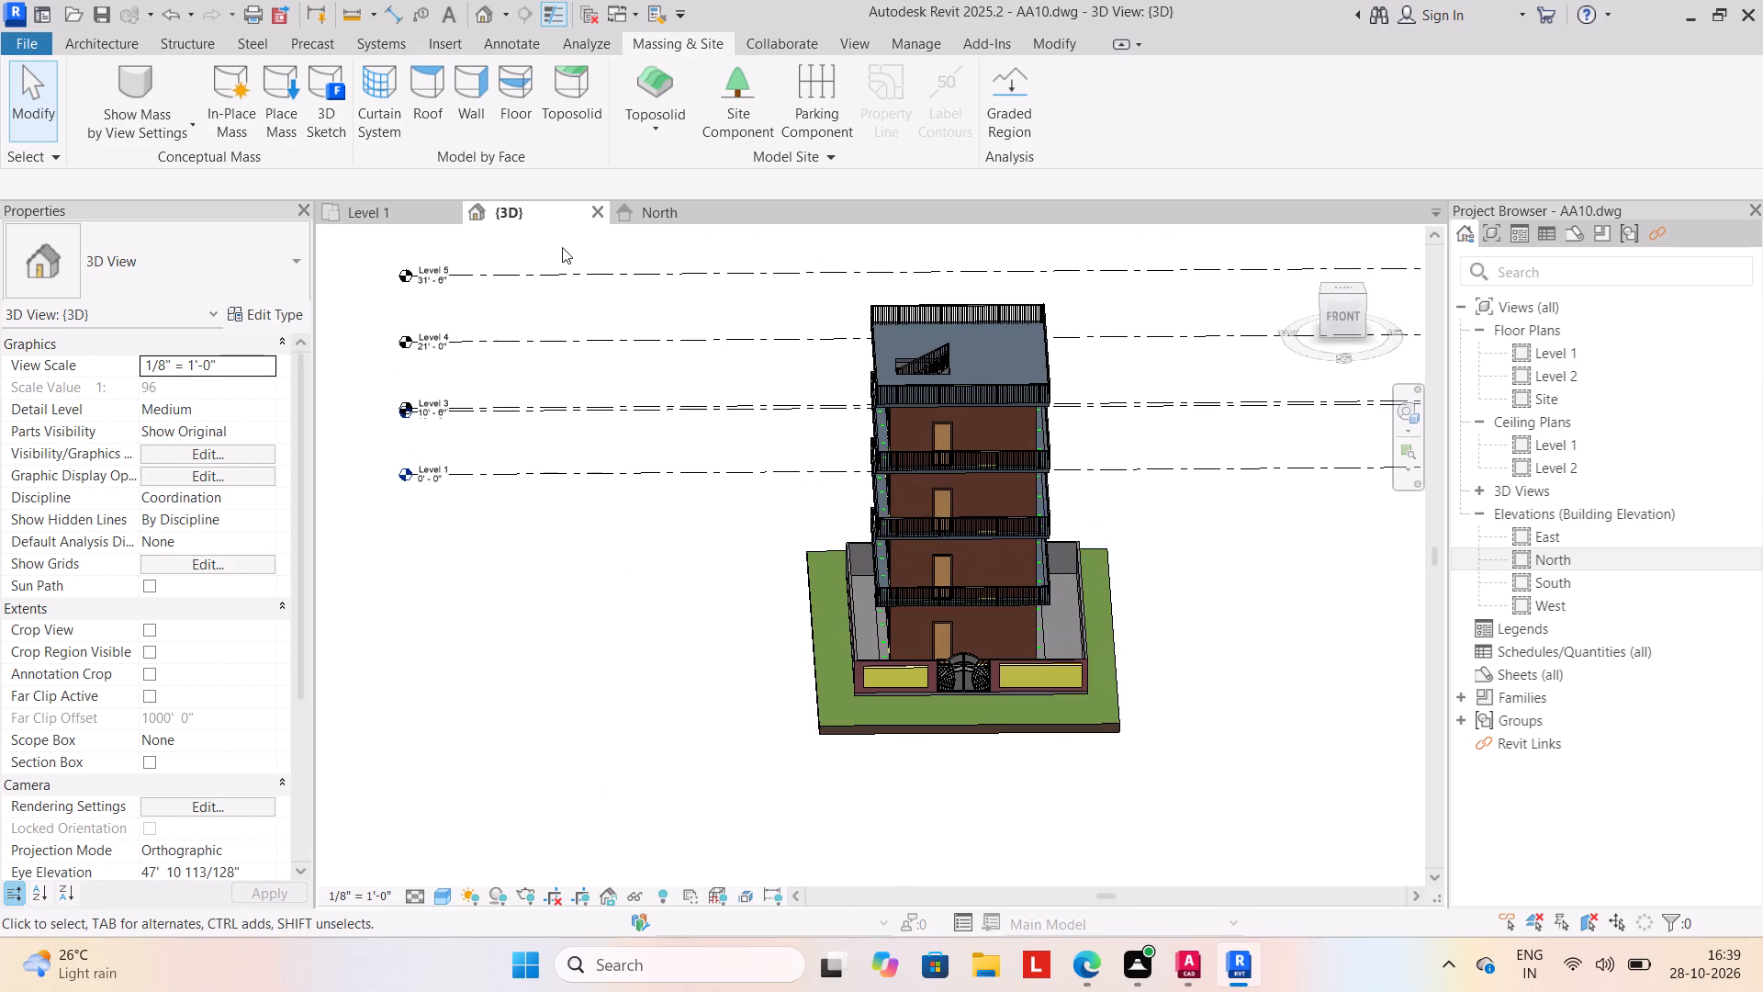
Start a new in-place model in the Generic Models category, accepting the proposed name.
{"action": "left_click", "coordinate": [80, 36]}
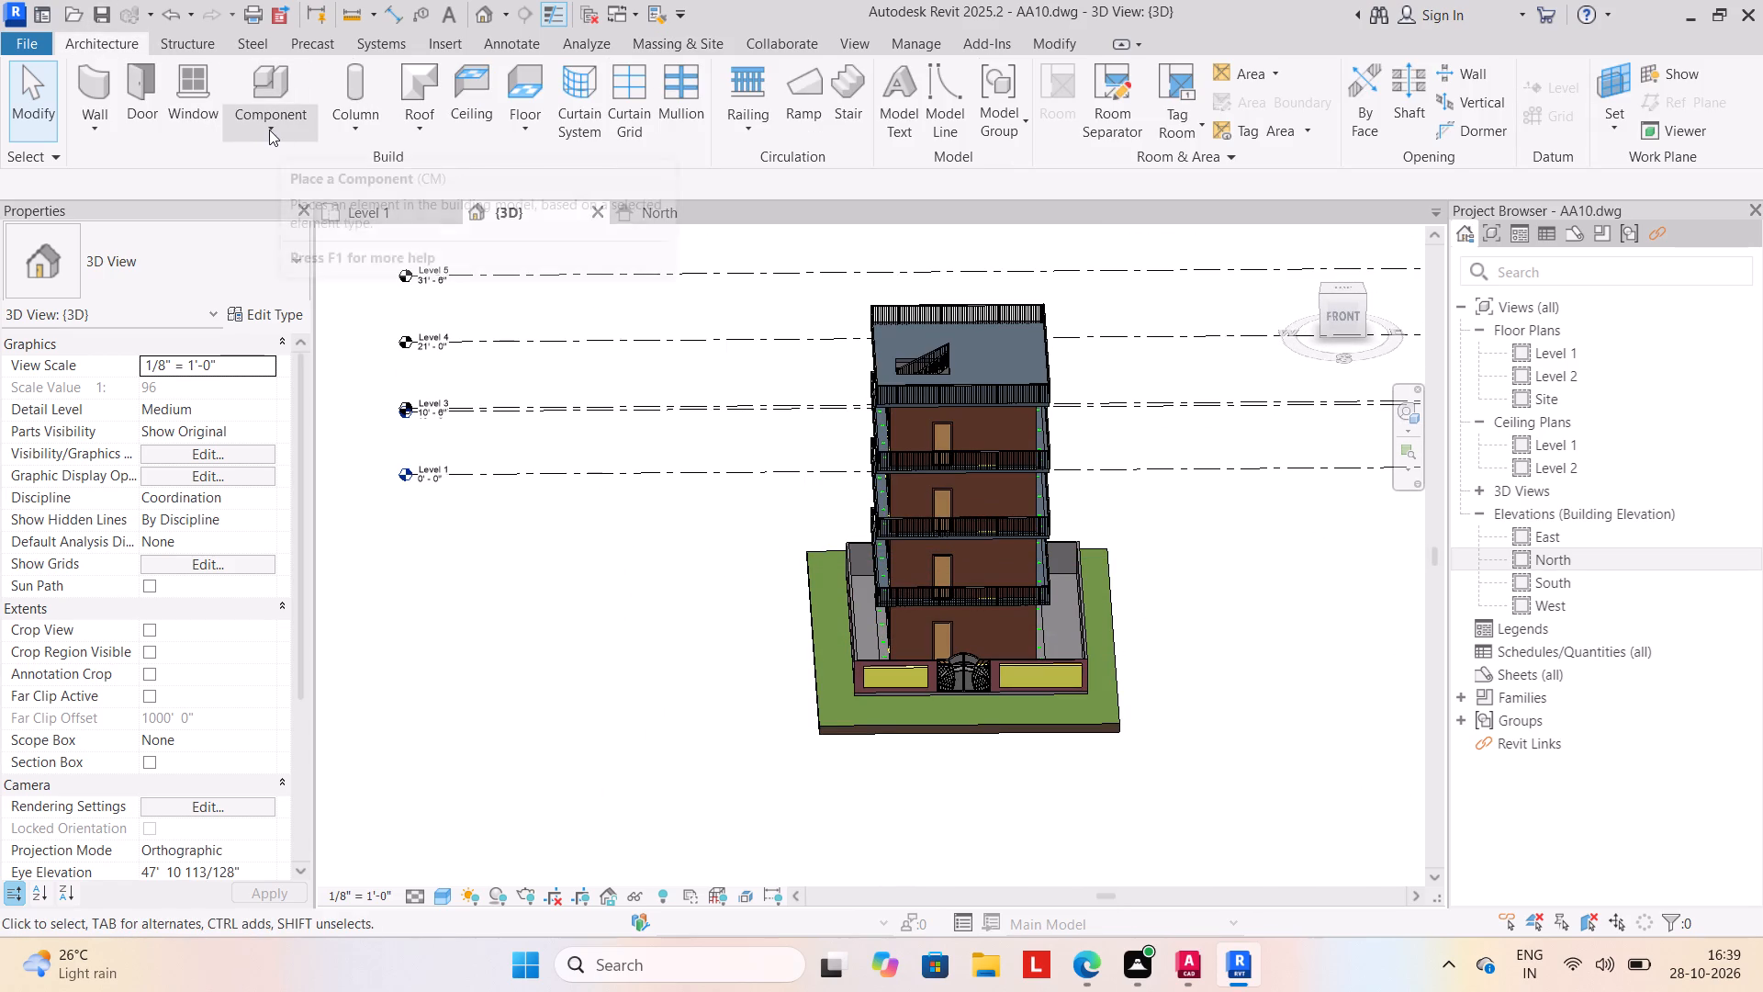
{"action": "left_click", "coordinate": [269, 130]}
{"action": "left_click", "coordinate": [327, 226]}
{"action": "scroll", "coordinate": [901, 498], "scroll_direction": "down", "scroll_amount": 6}
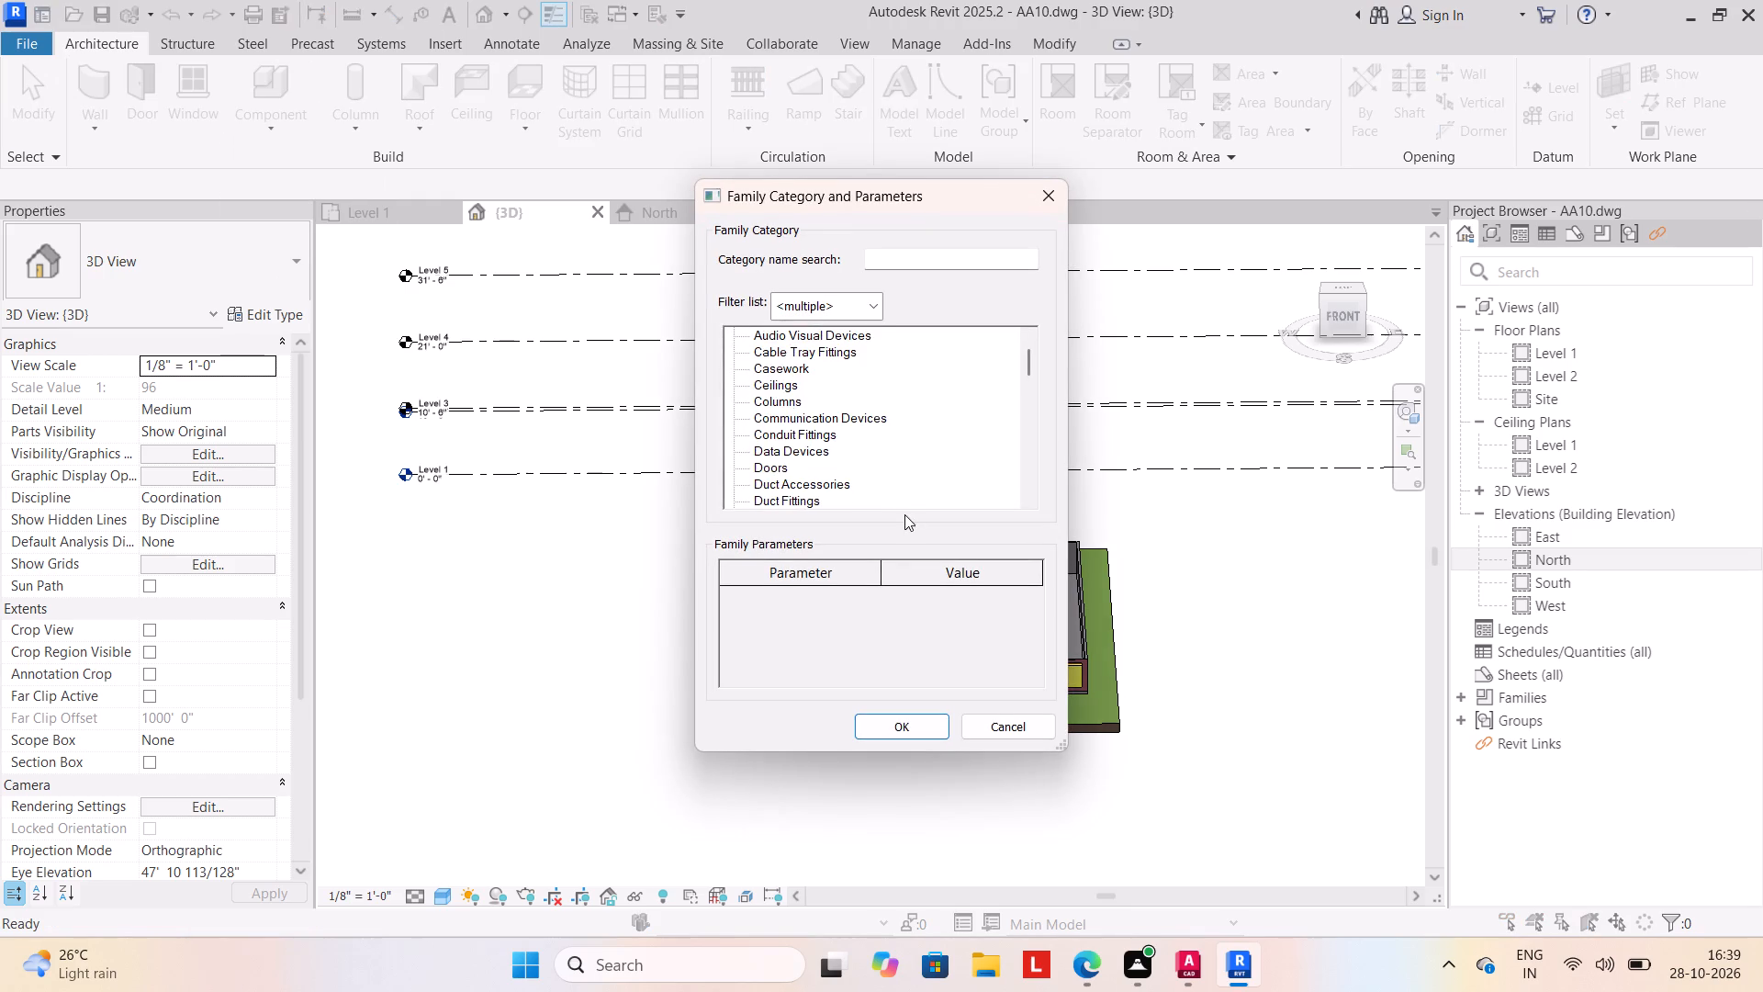
{"action": "scroll", "coordinate": [895, 489], "scroll_direction": "down", "scroll_amount": 12}
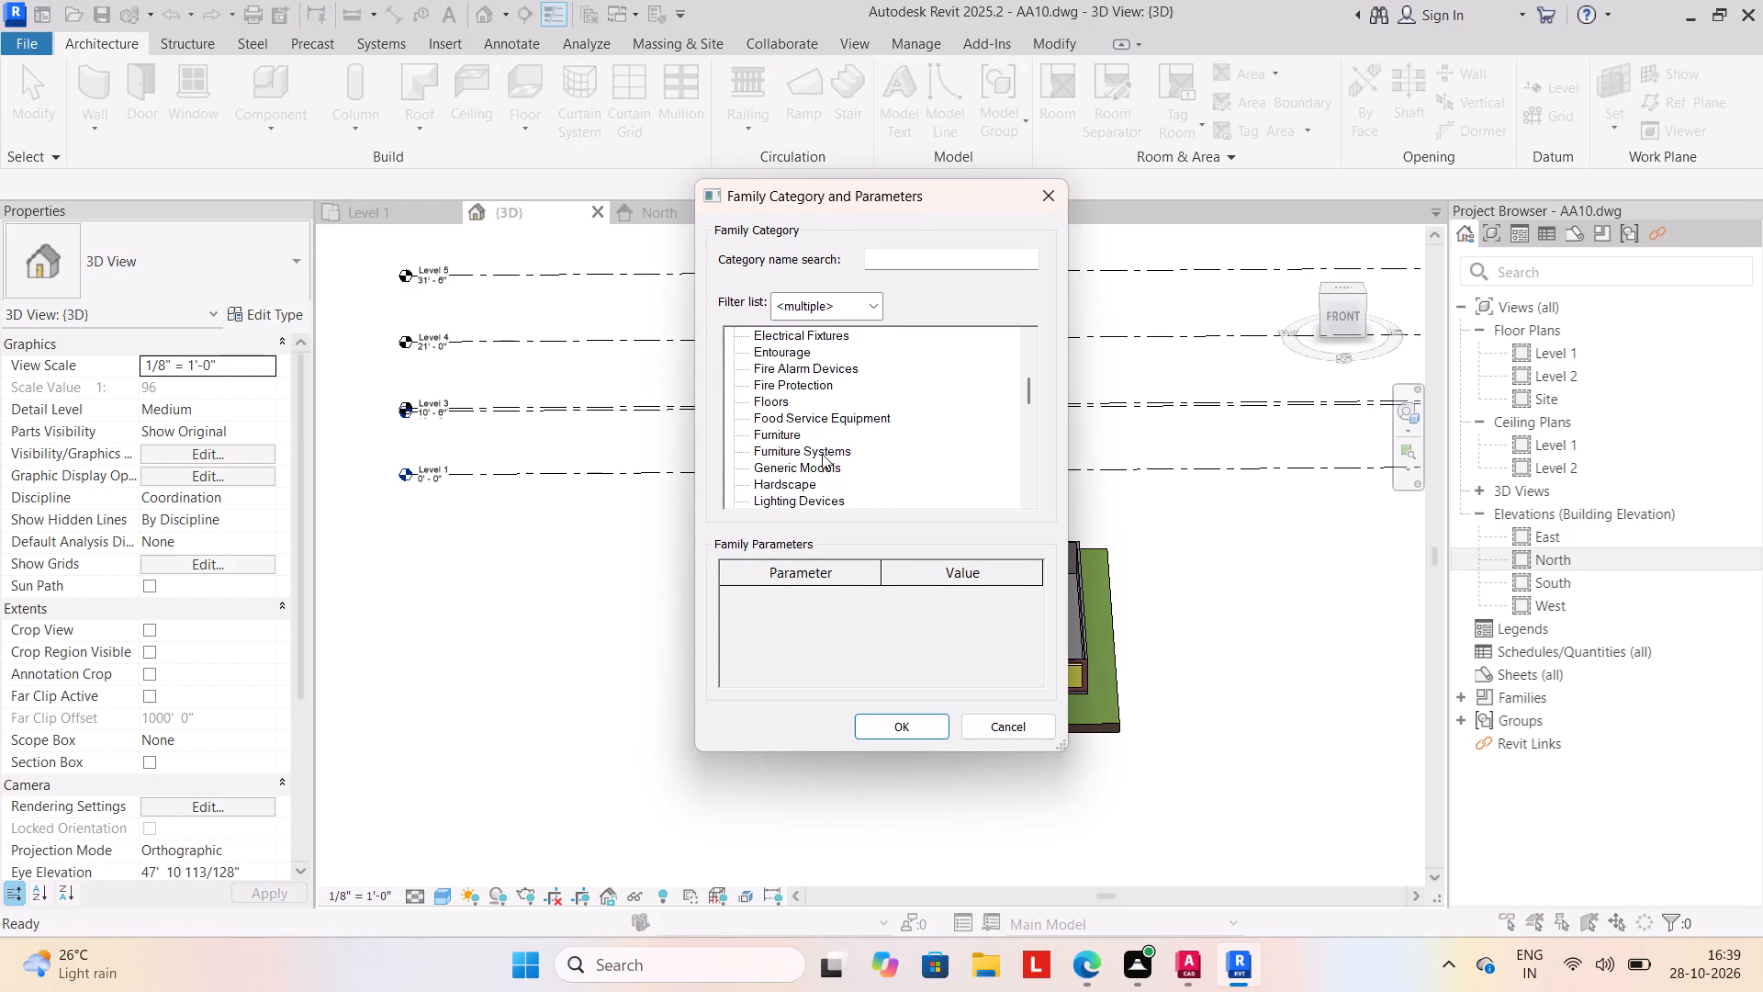
{"action": "left_click", "coordinate": [813, 467]}
{"action": "left_click", "coordinate": [877, 716]}
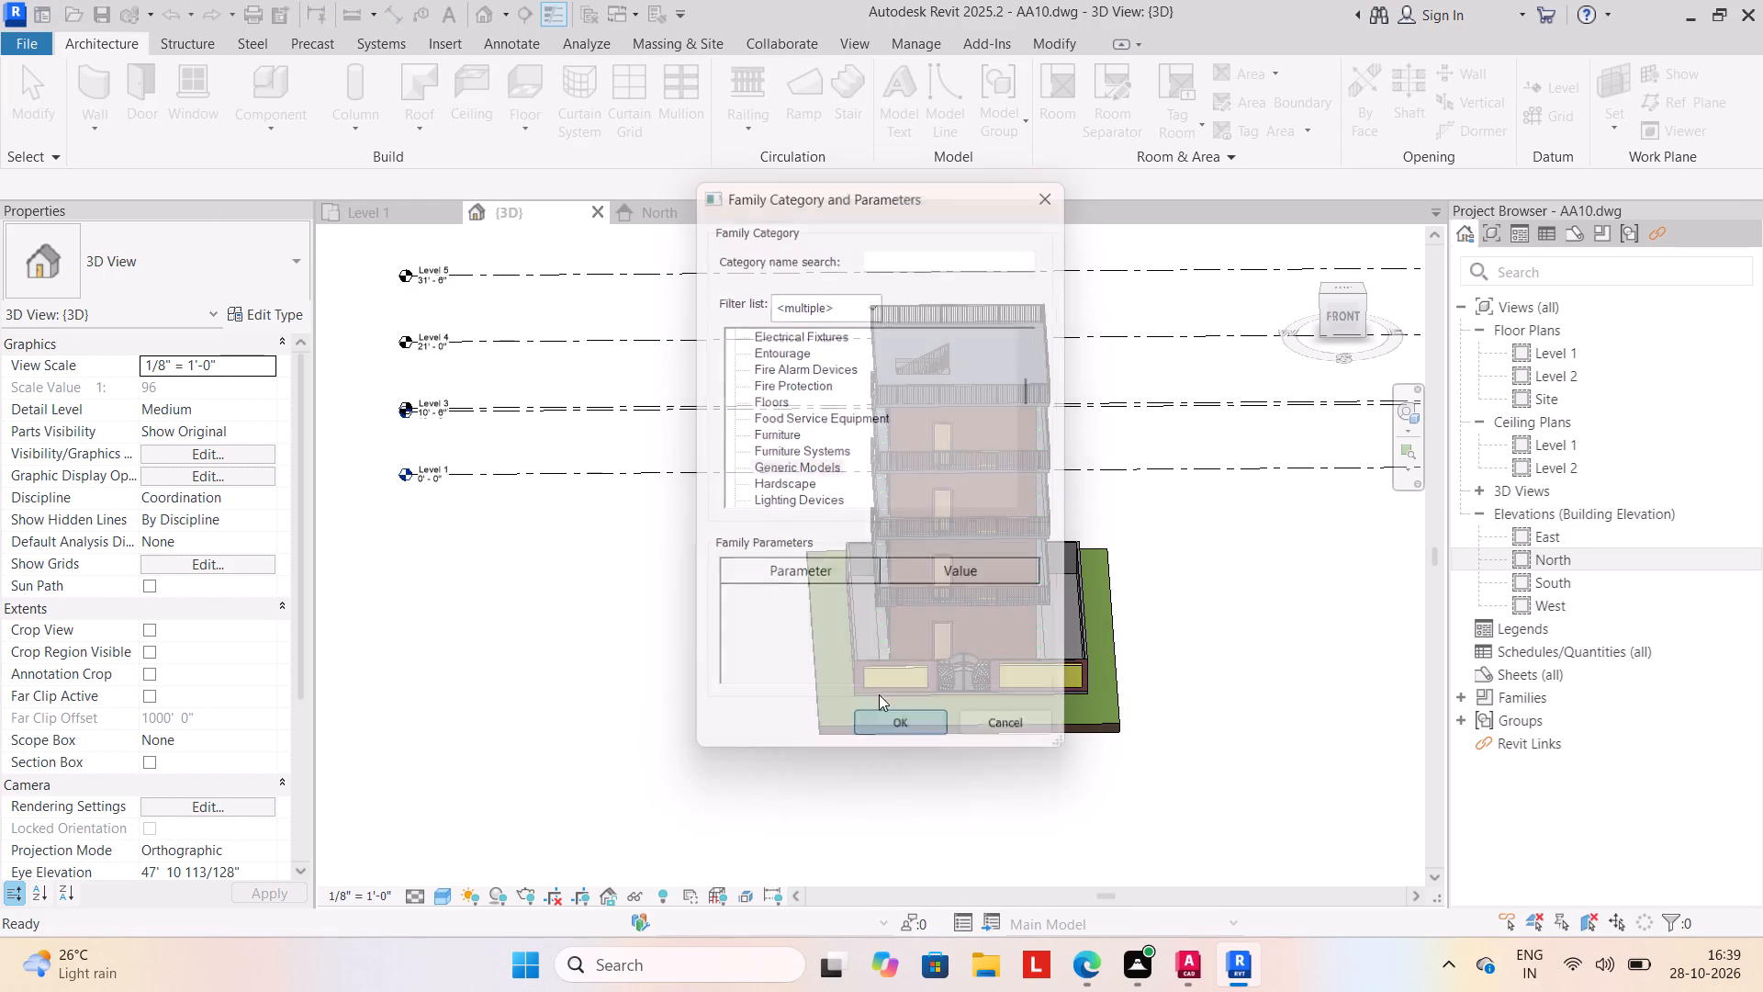
{"action": "left_click", "coordinate": [904, 504]}
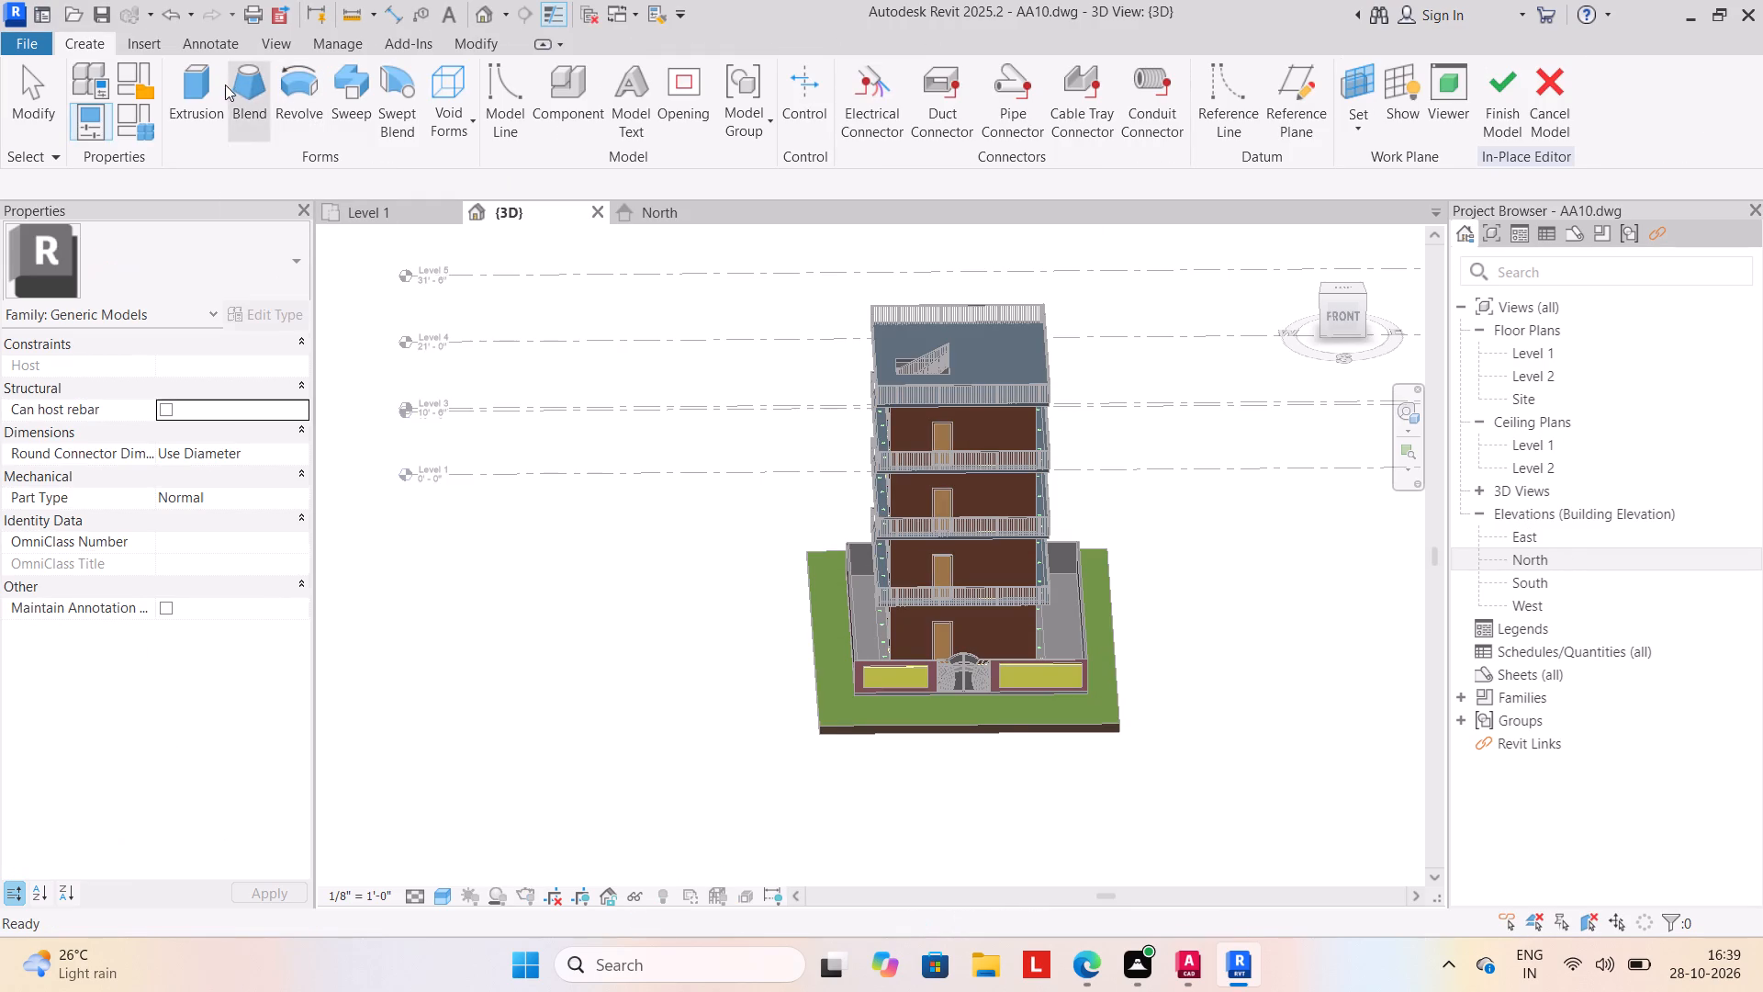
Start an extrusion on the toposolid's top face and sketch a rectangle about 7' 6" deep across the full width of its front edge.
{"action": "left_click", "coordinate": [206, 88]}
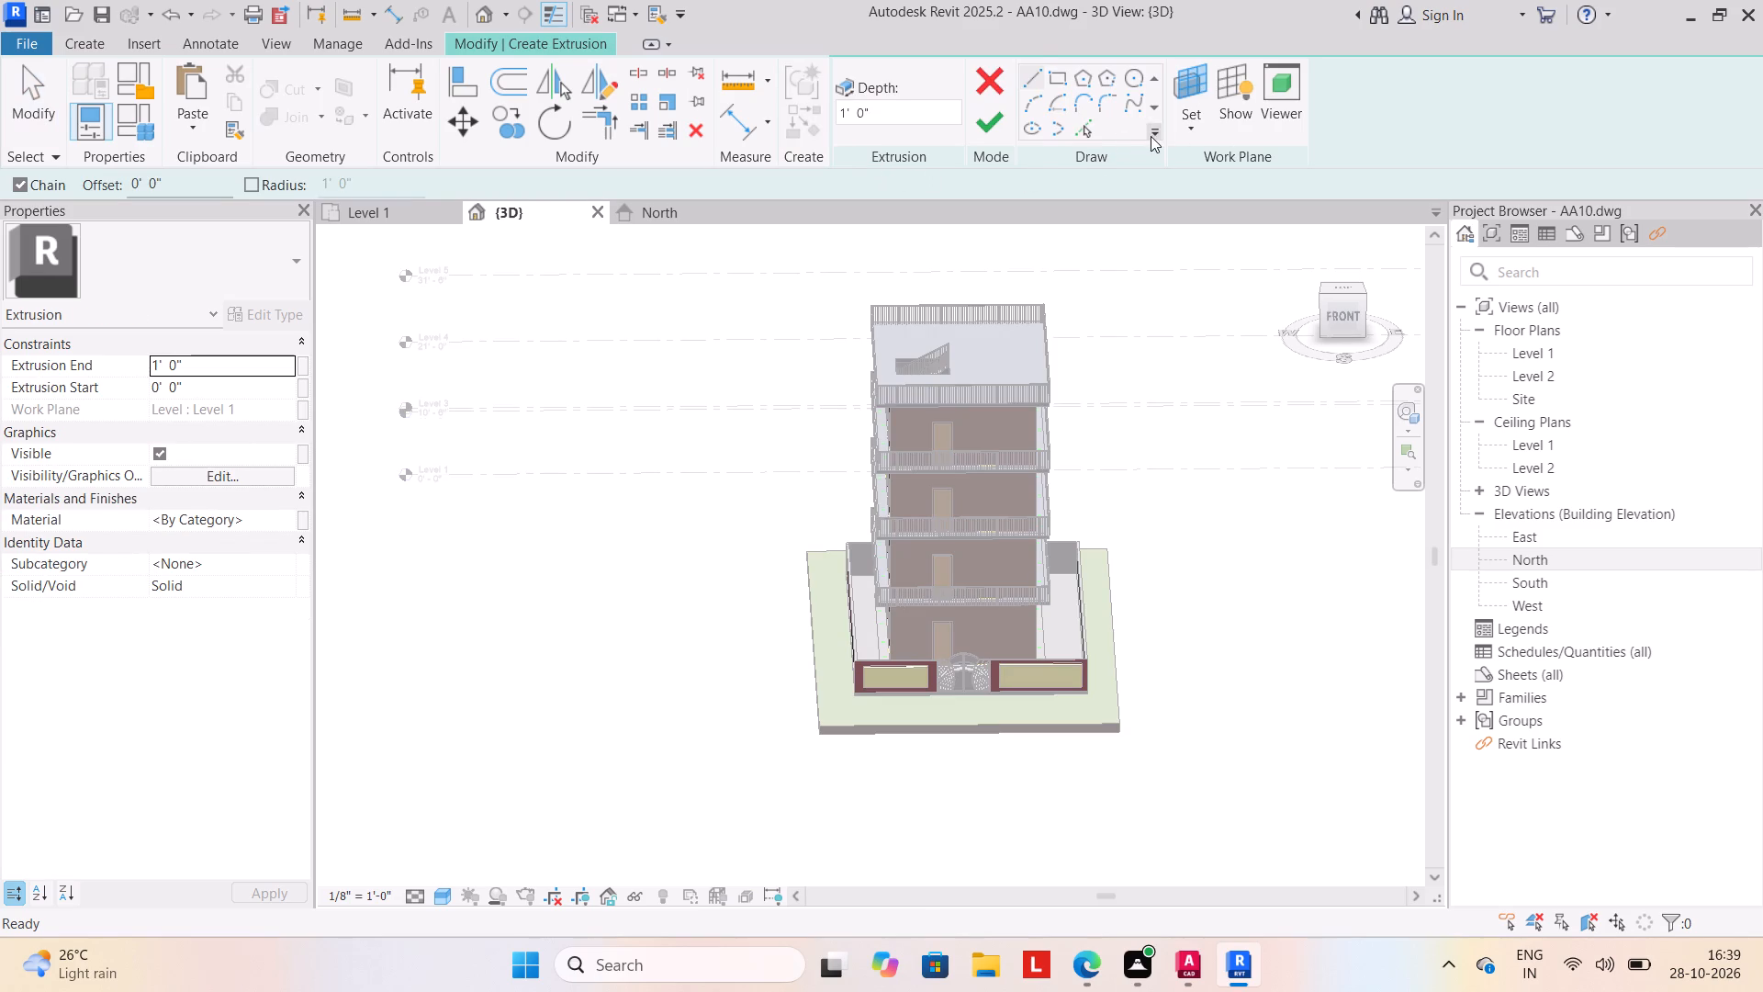
{"action": "left_click", "coordinate": [1177, 130]}
{"action": "left_click", "coordinate": [1205, 208]}
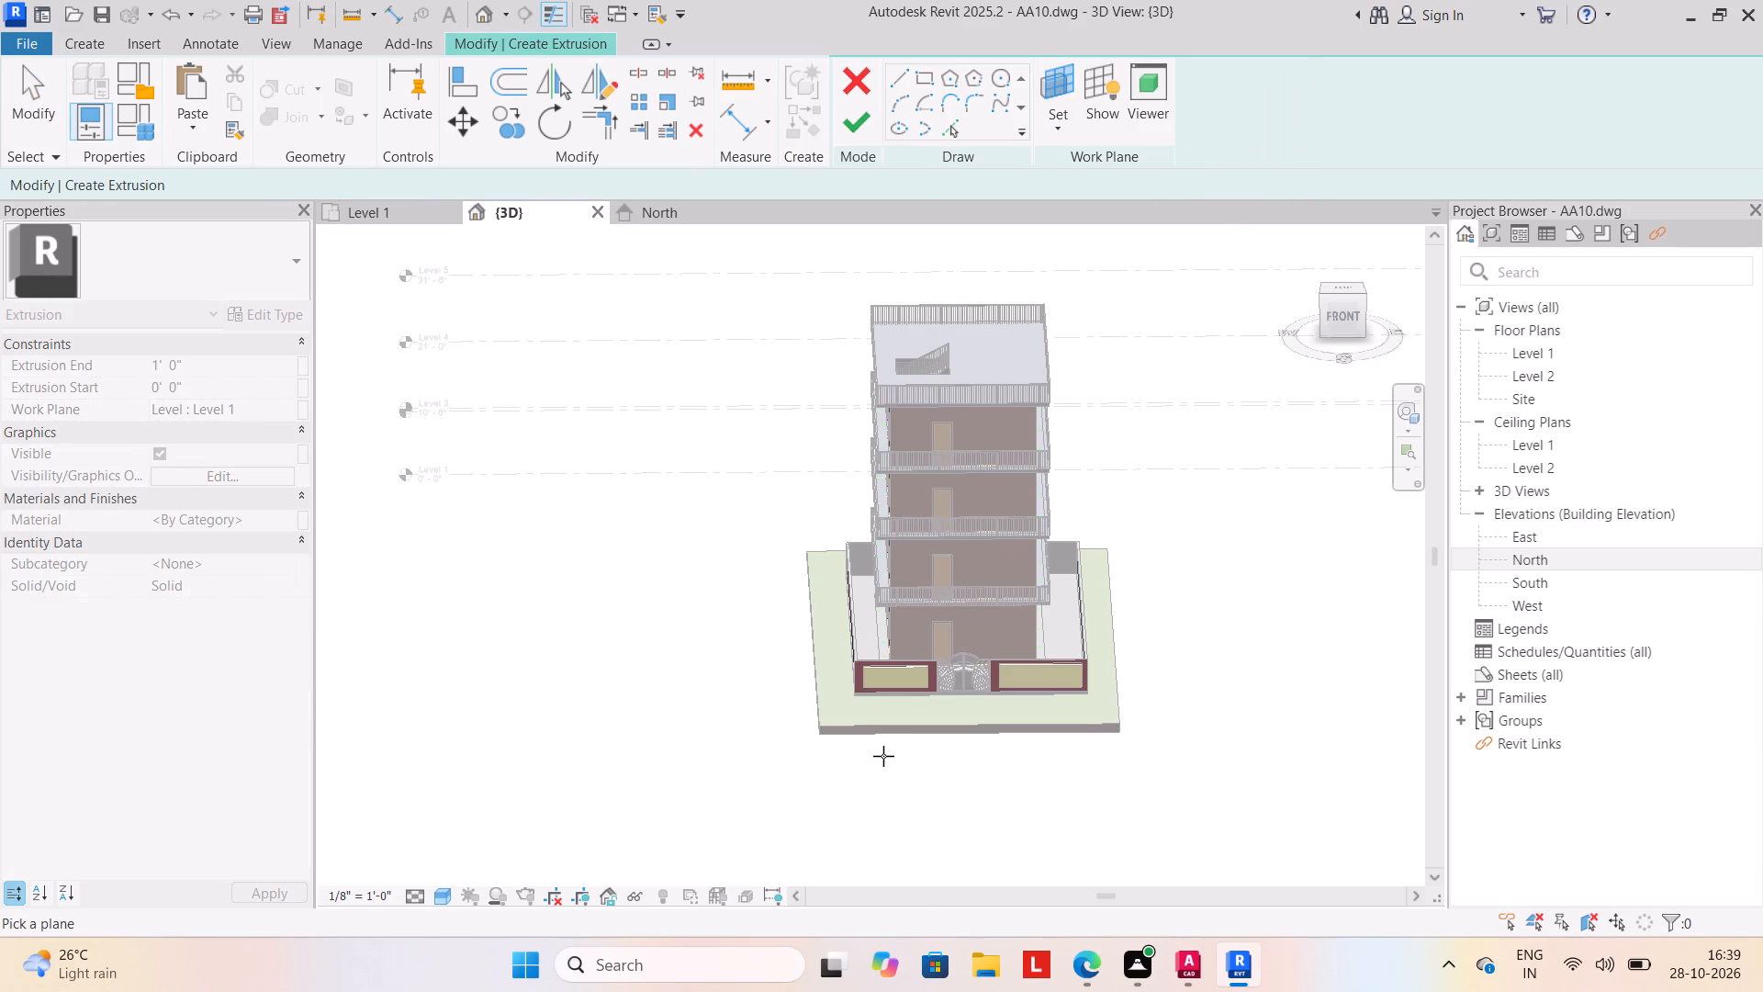
{"action": "scroll", "coordinate": [883, 756], "scroll_direction": "up", "scroll_amount": 4}
{"action": "left_click", "coordinate": [774, 703]}
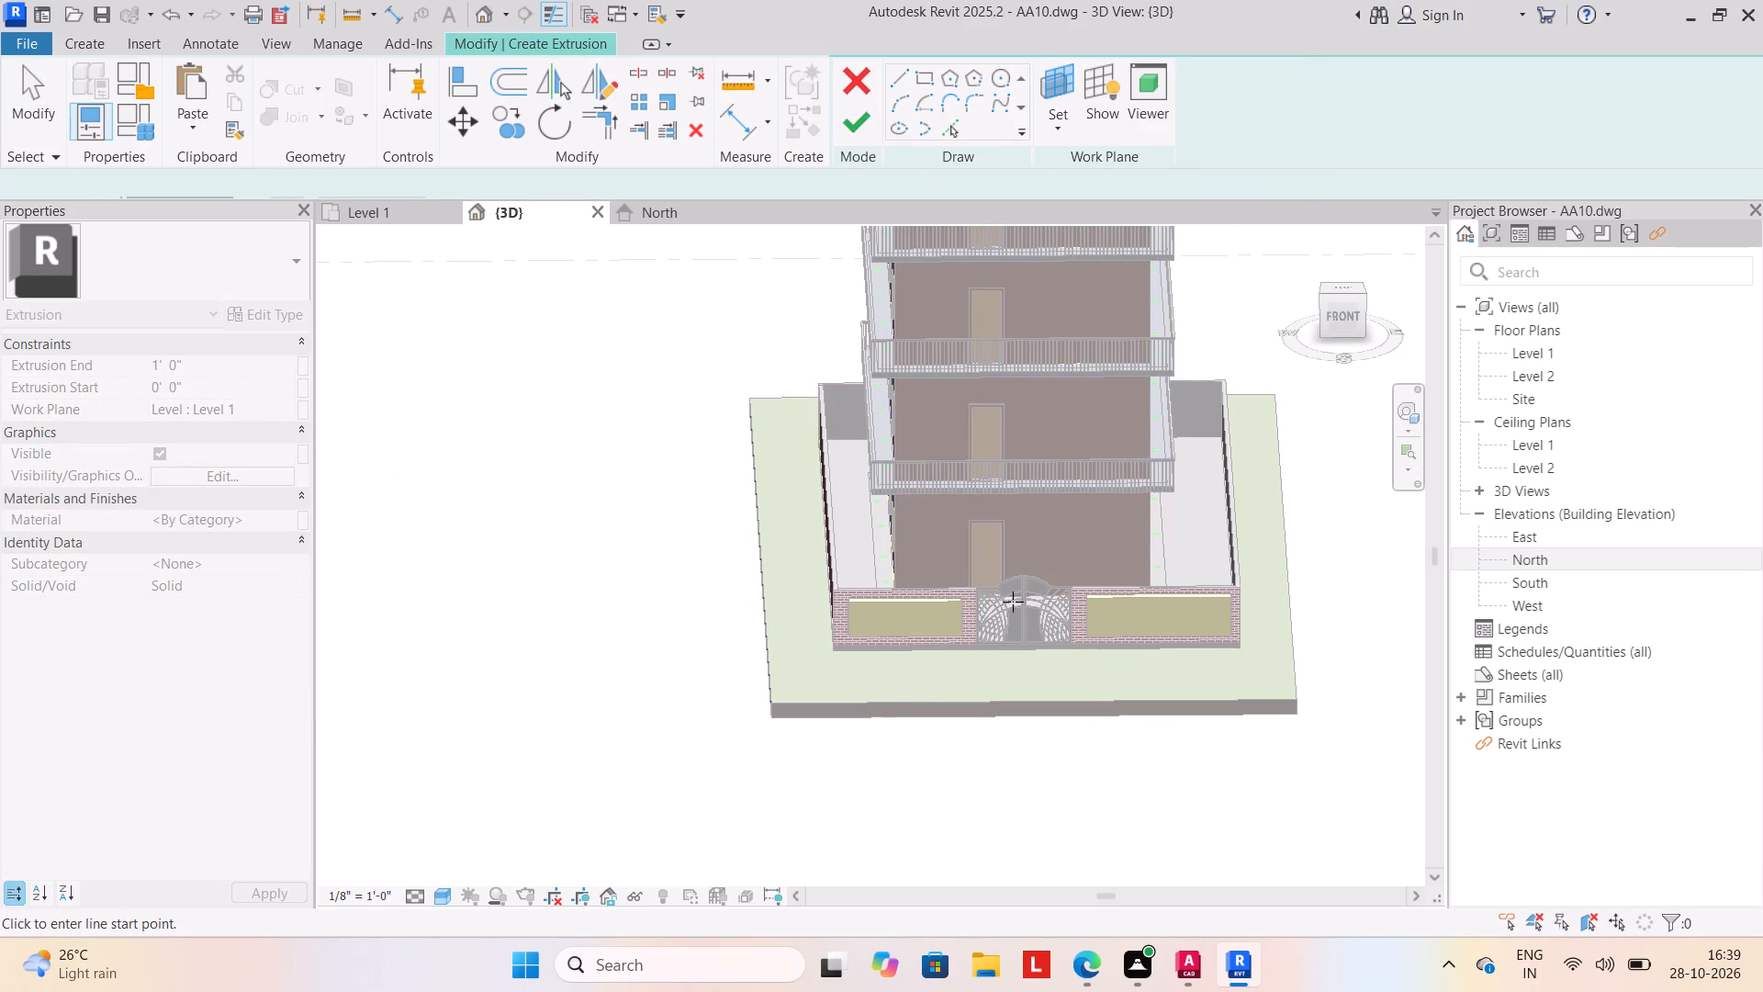
{"action": "left_click", "coordinate": [1061, 79]}
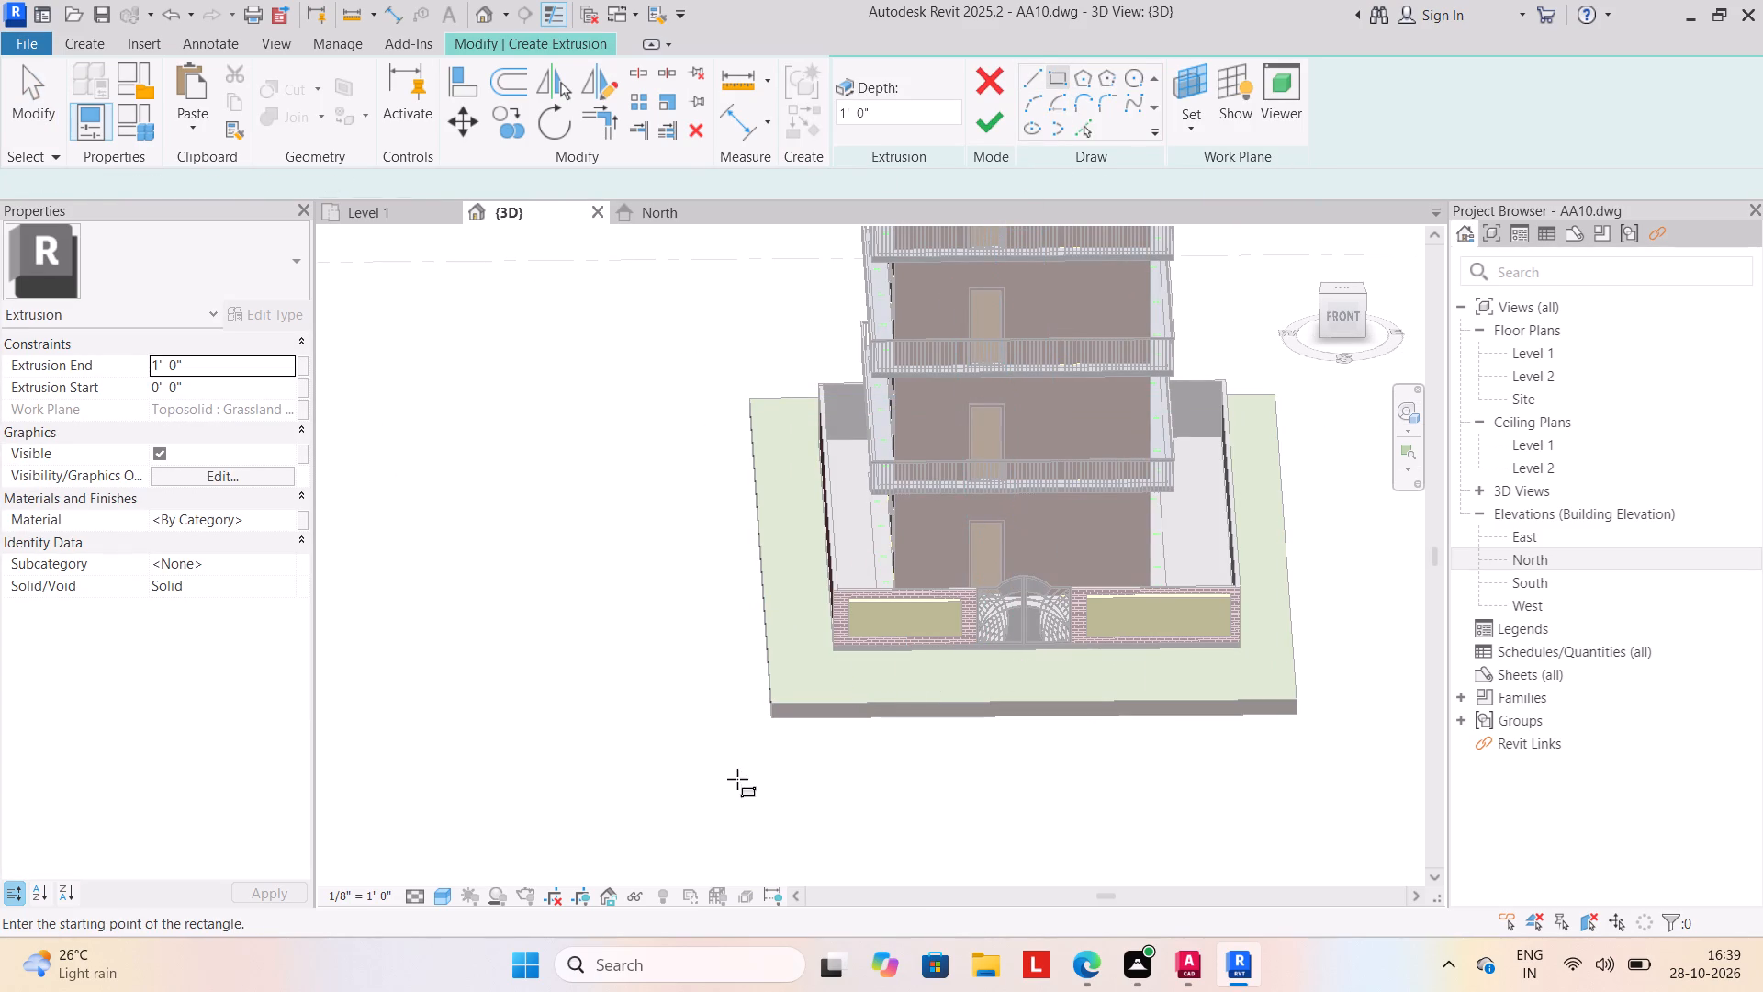
{"action": "left_click", "coordinate": [772, 698]}
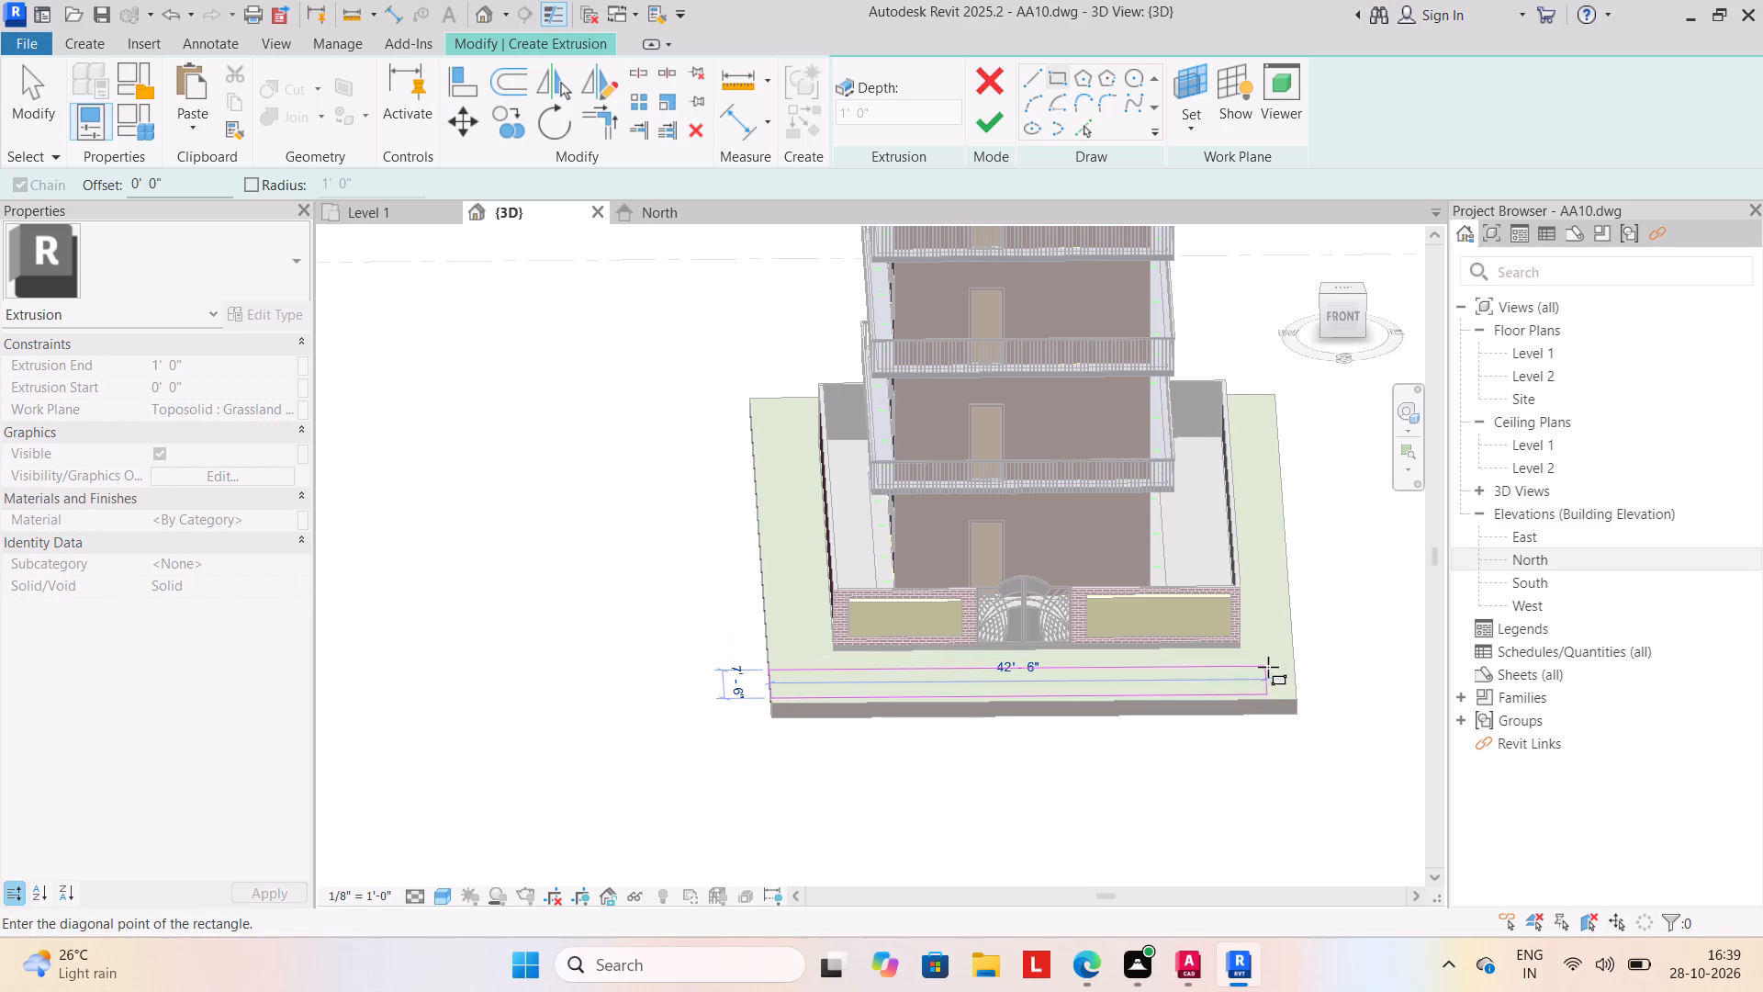
{"action": "left_click", "coordinate": [1287, 667]}
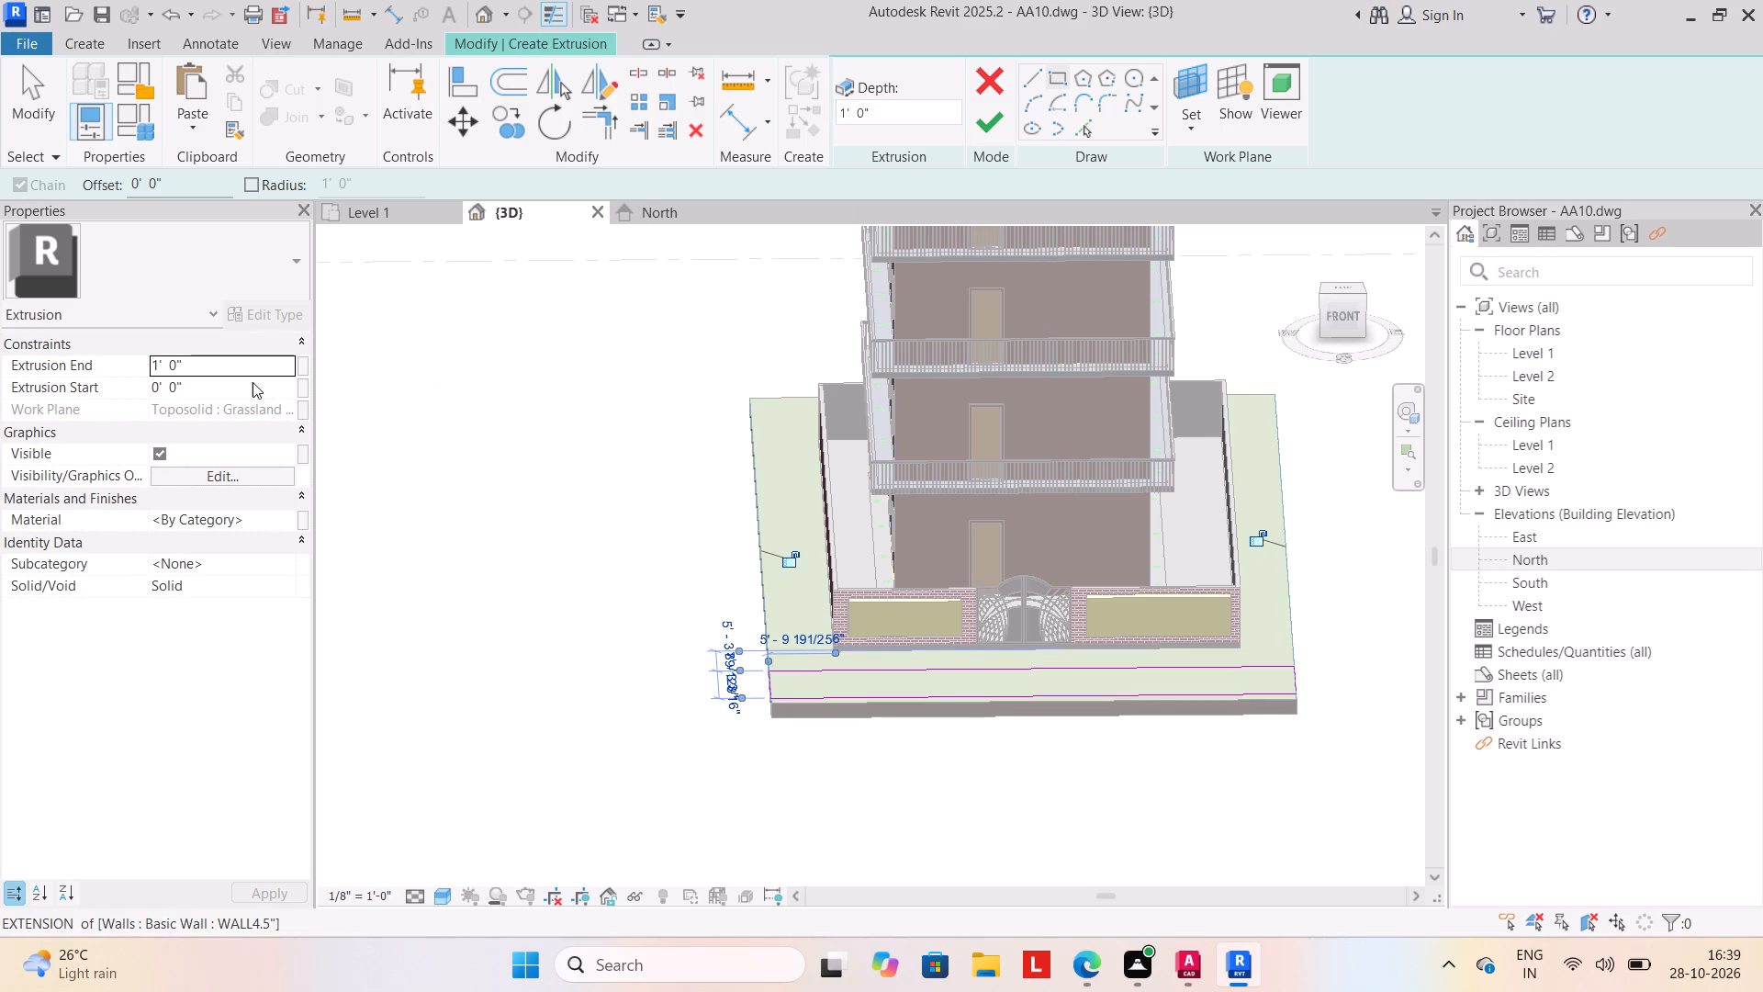
Extrude the front strip rectangle to an end height of 6" and finish the in-place model.
{"action": "left_click", "coordinate": [237, 370]}
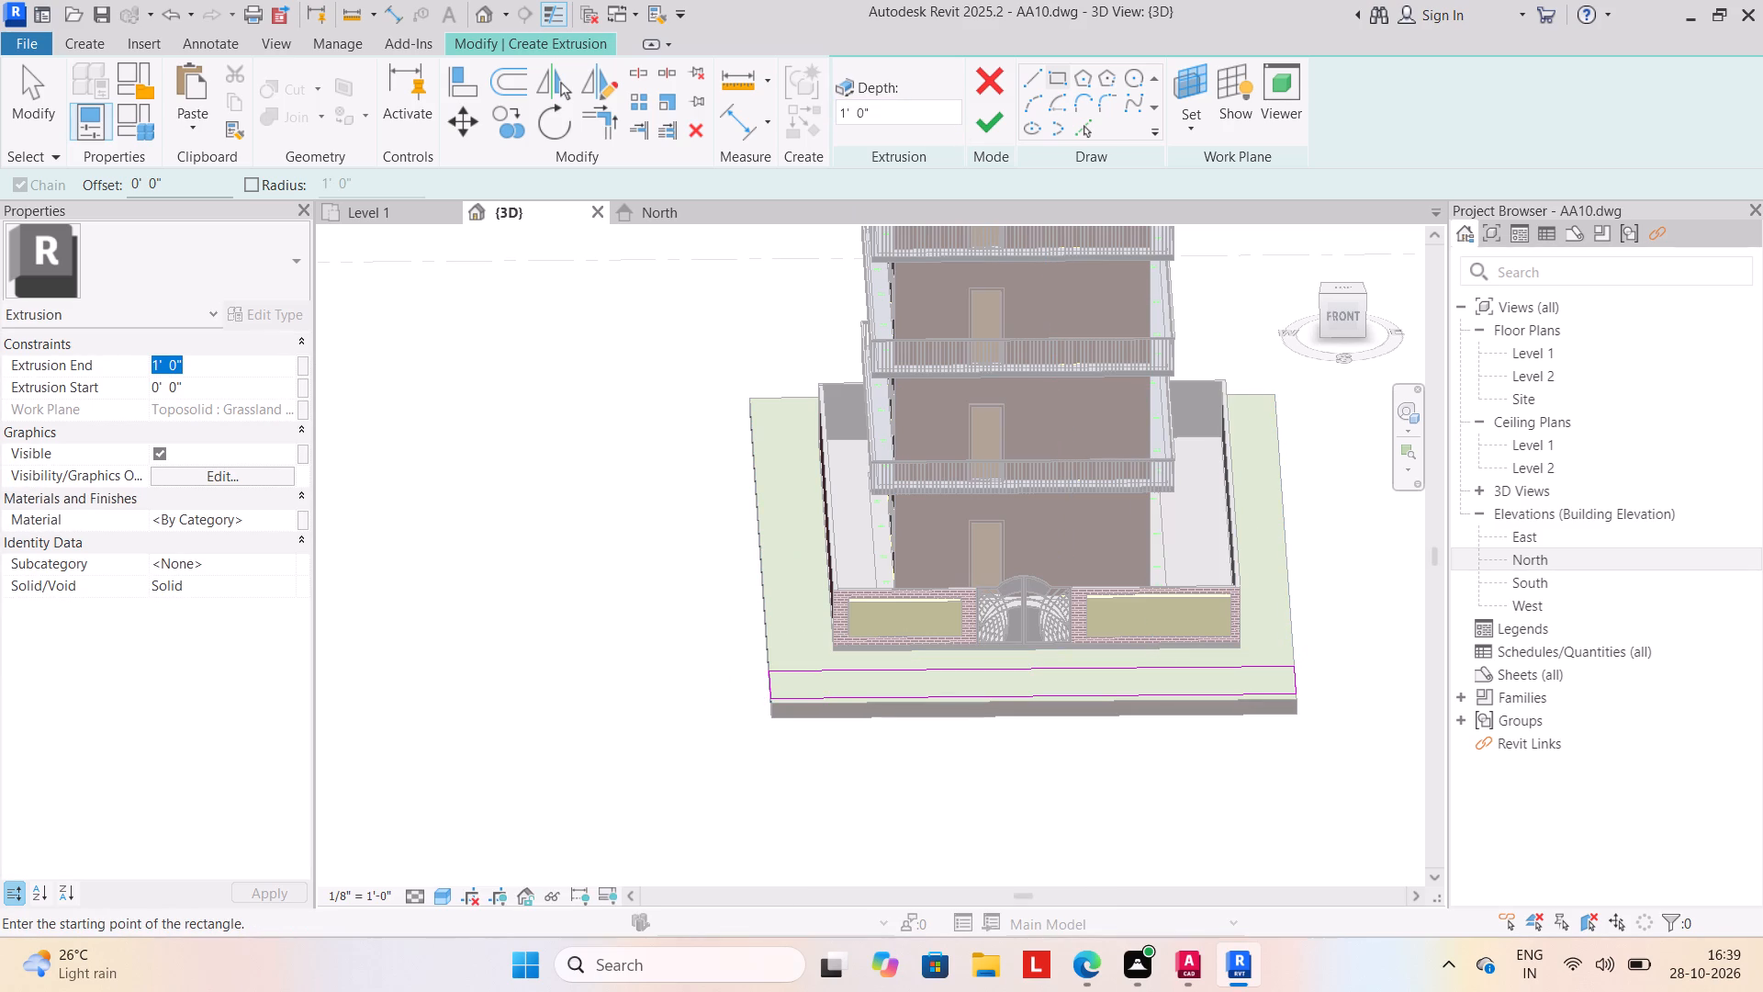
{"action": "type", "text": "6\""}
{"action": "key", "text": "Return"}
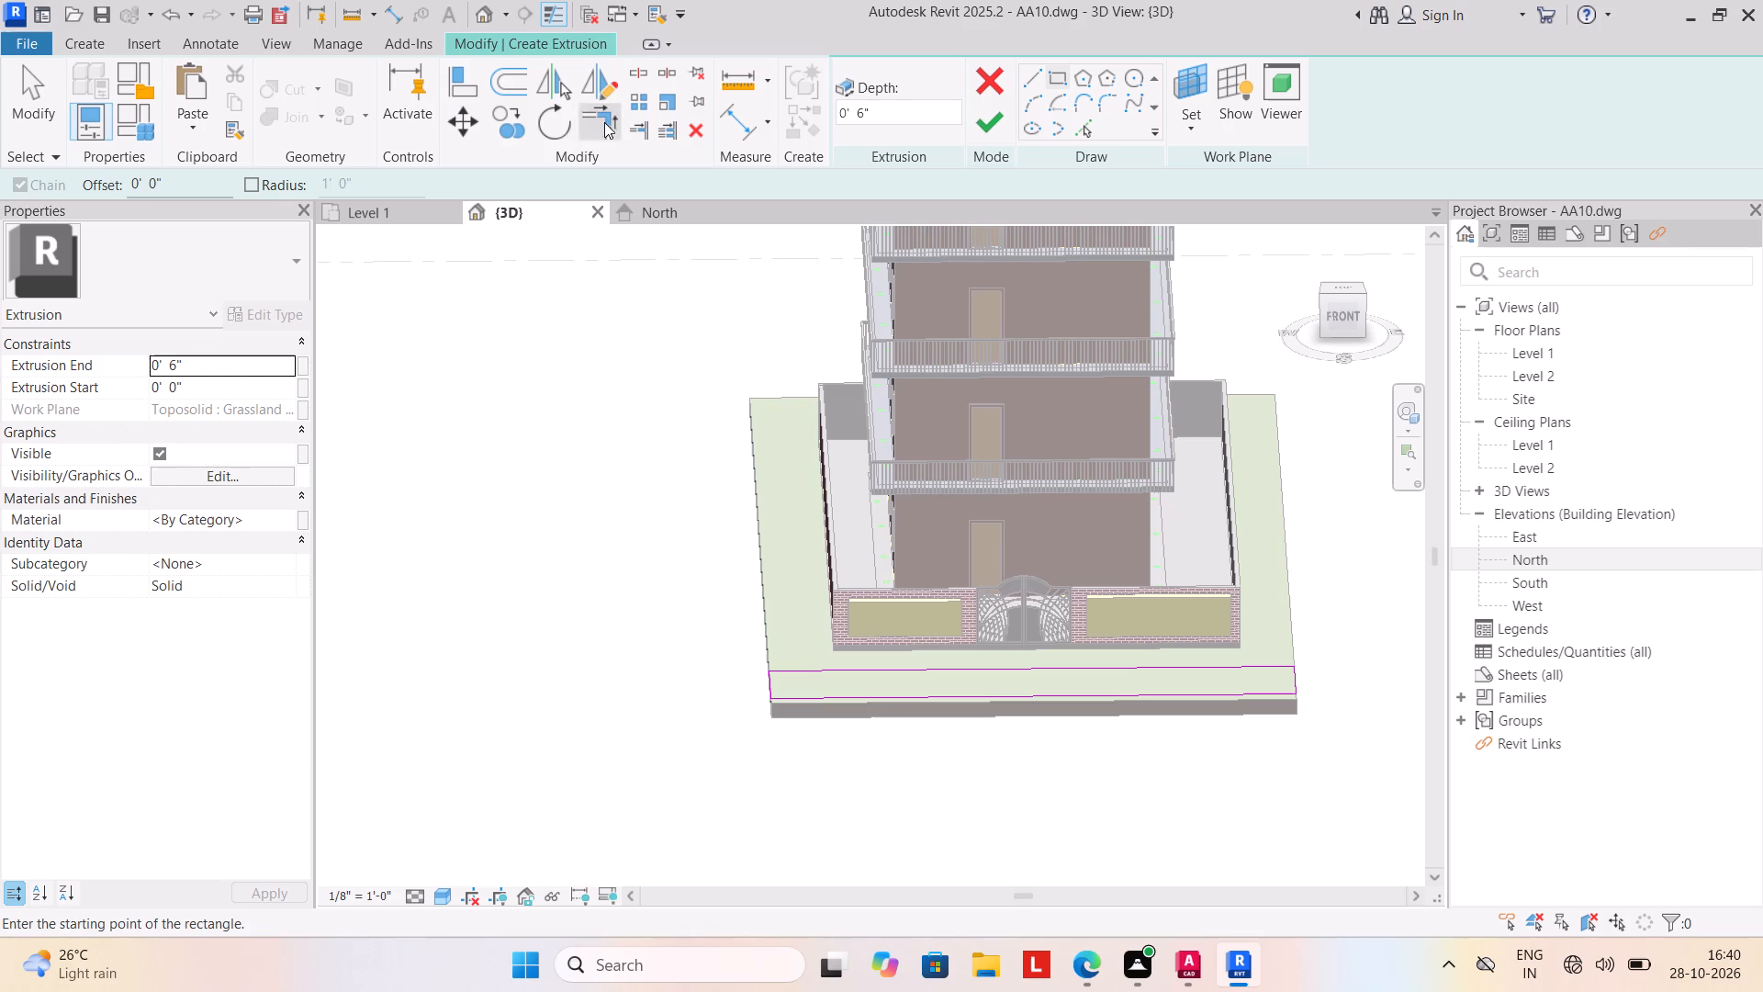
{"action": "left_click", "coordinate": [994, 129]}
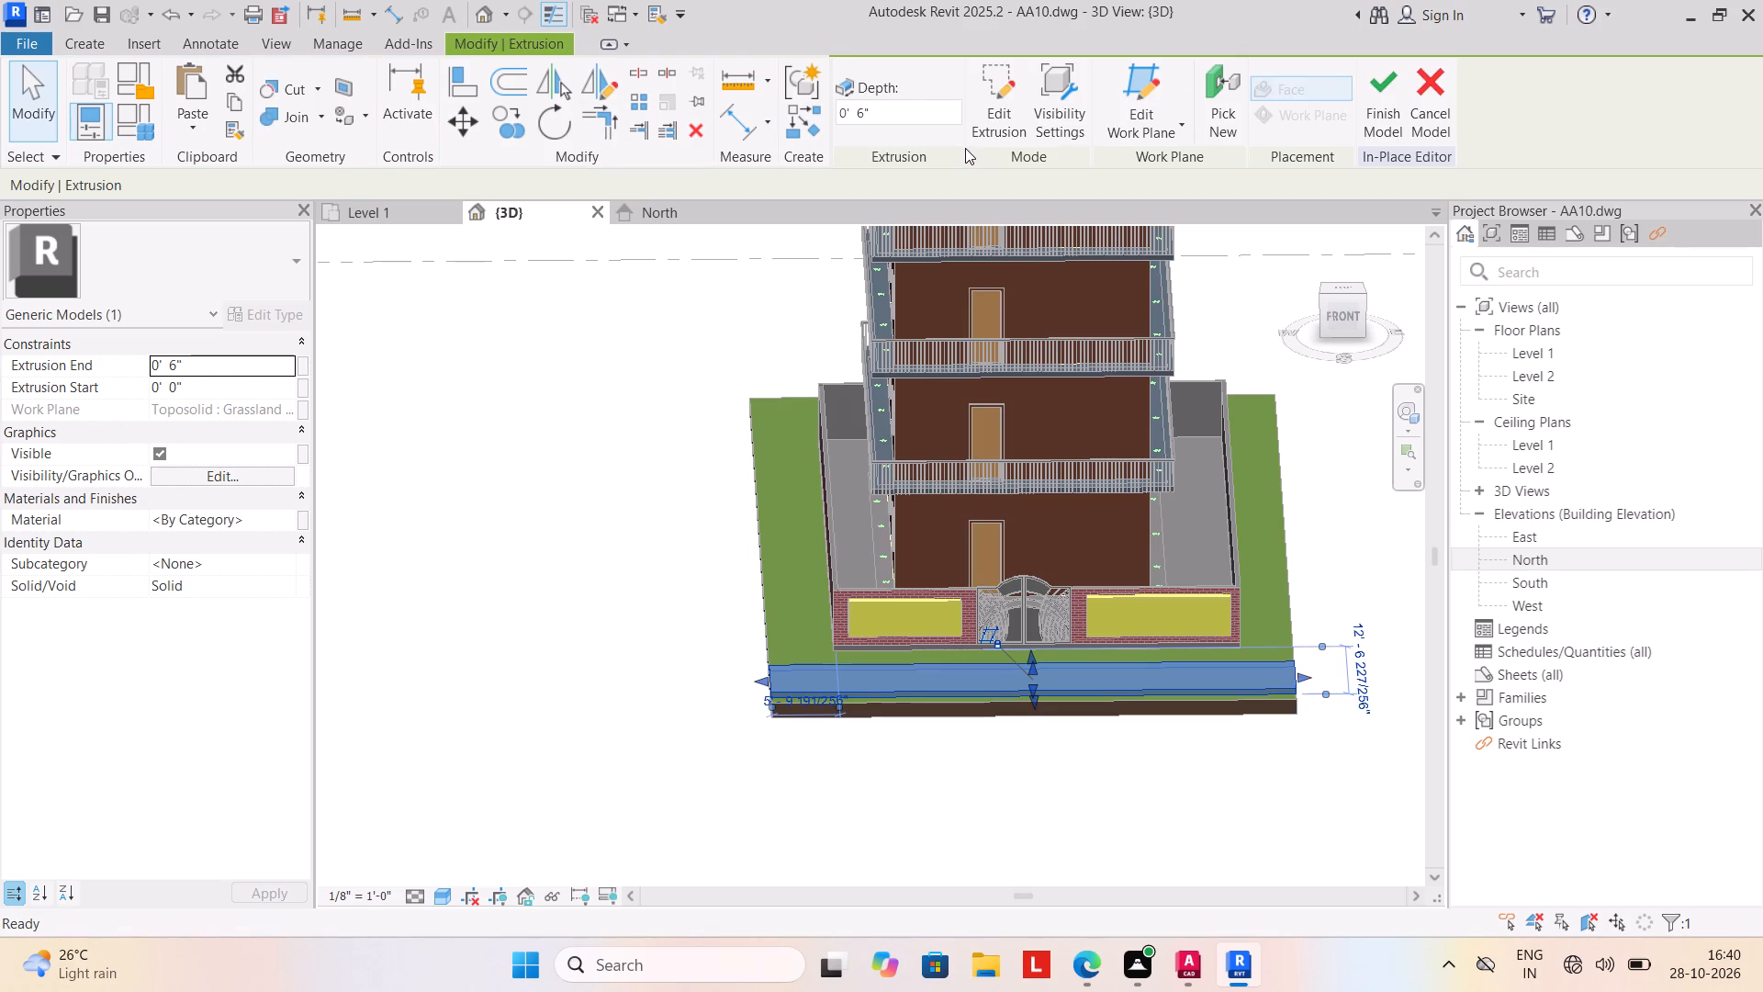
{"action": "left_click", "coordinate": [622, 467]}
{"action": "scroll", "coordinate": [627, 478], "scroll_direction": "down", "scroll_amount": 3}
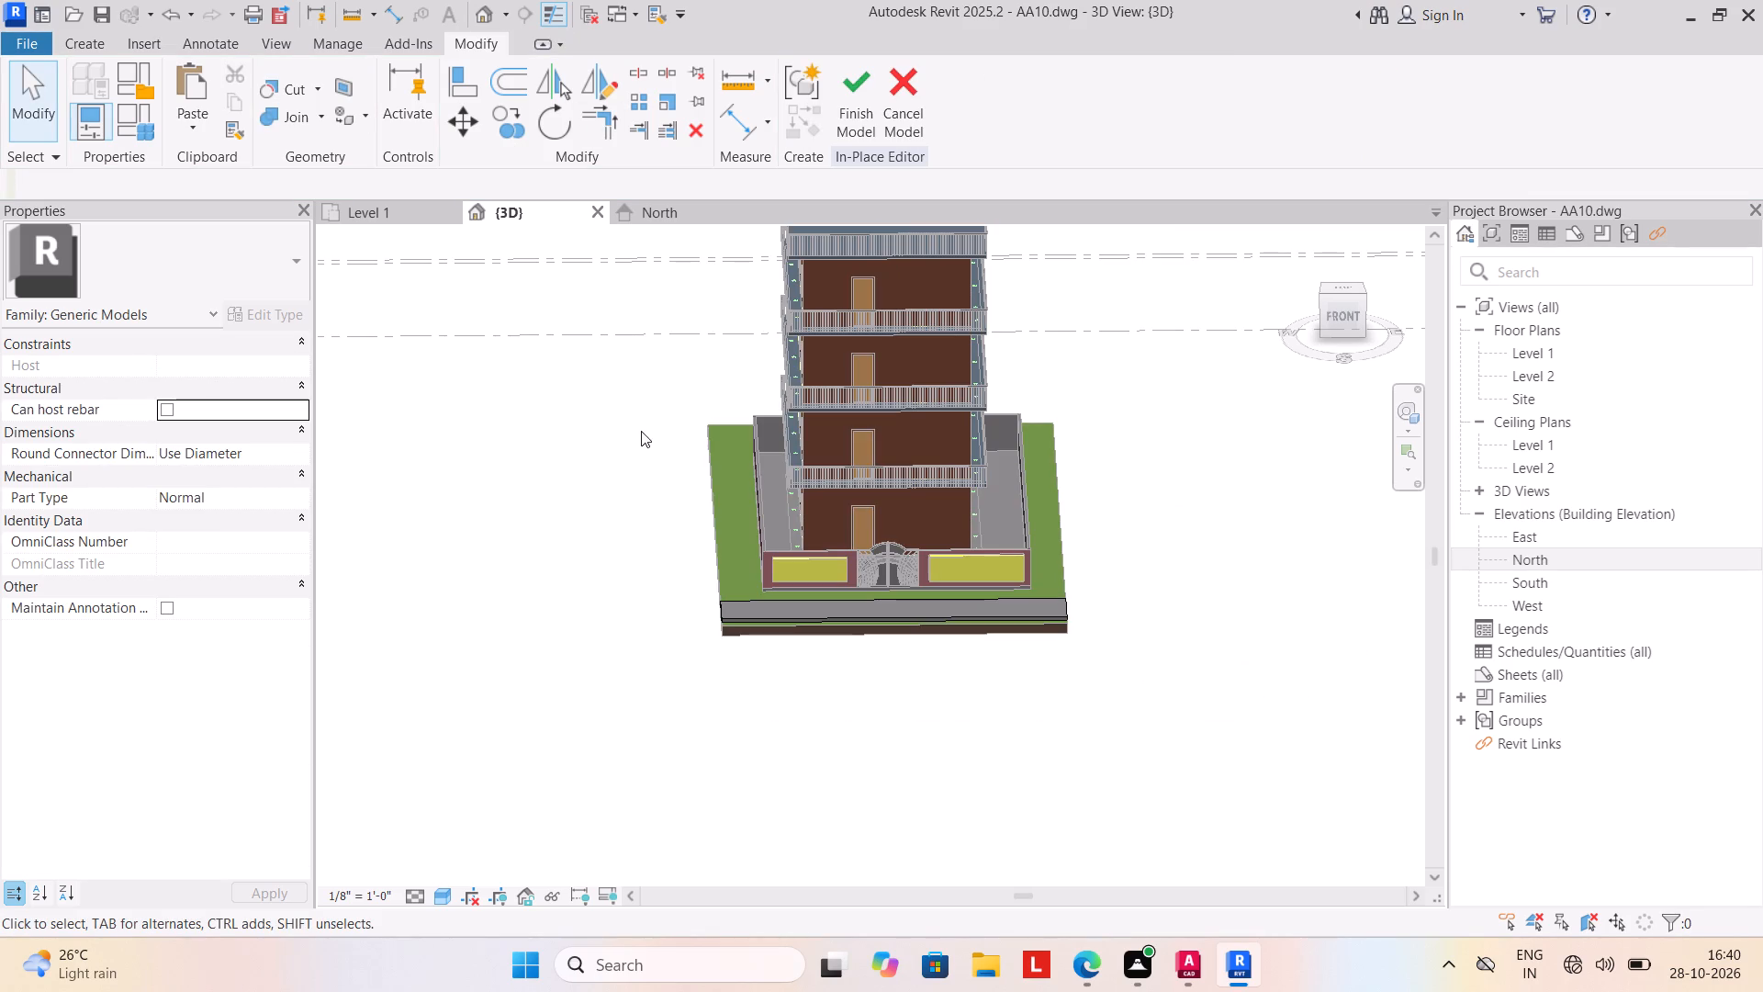
{"action": "scroll", "coordinate": [630, 447], "scroll_direction": "down", "scroll_amount": 2}
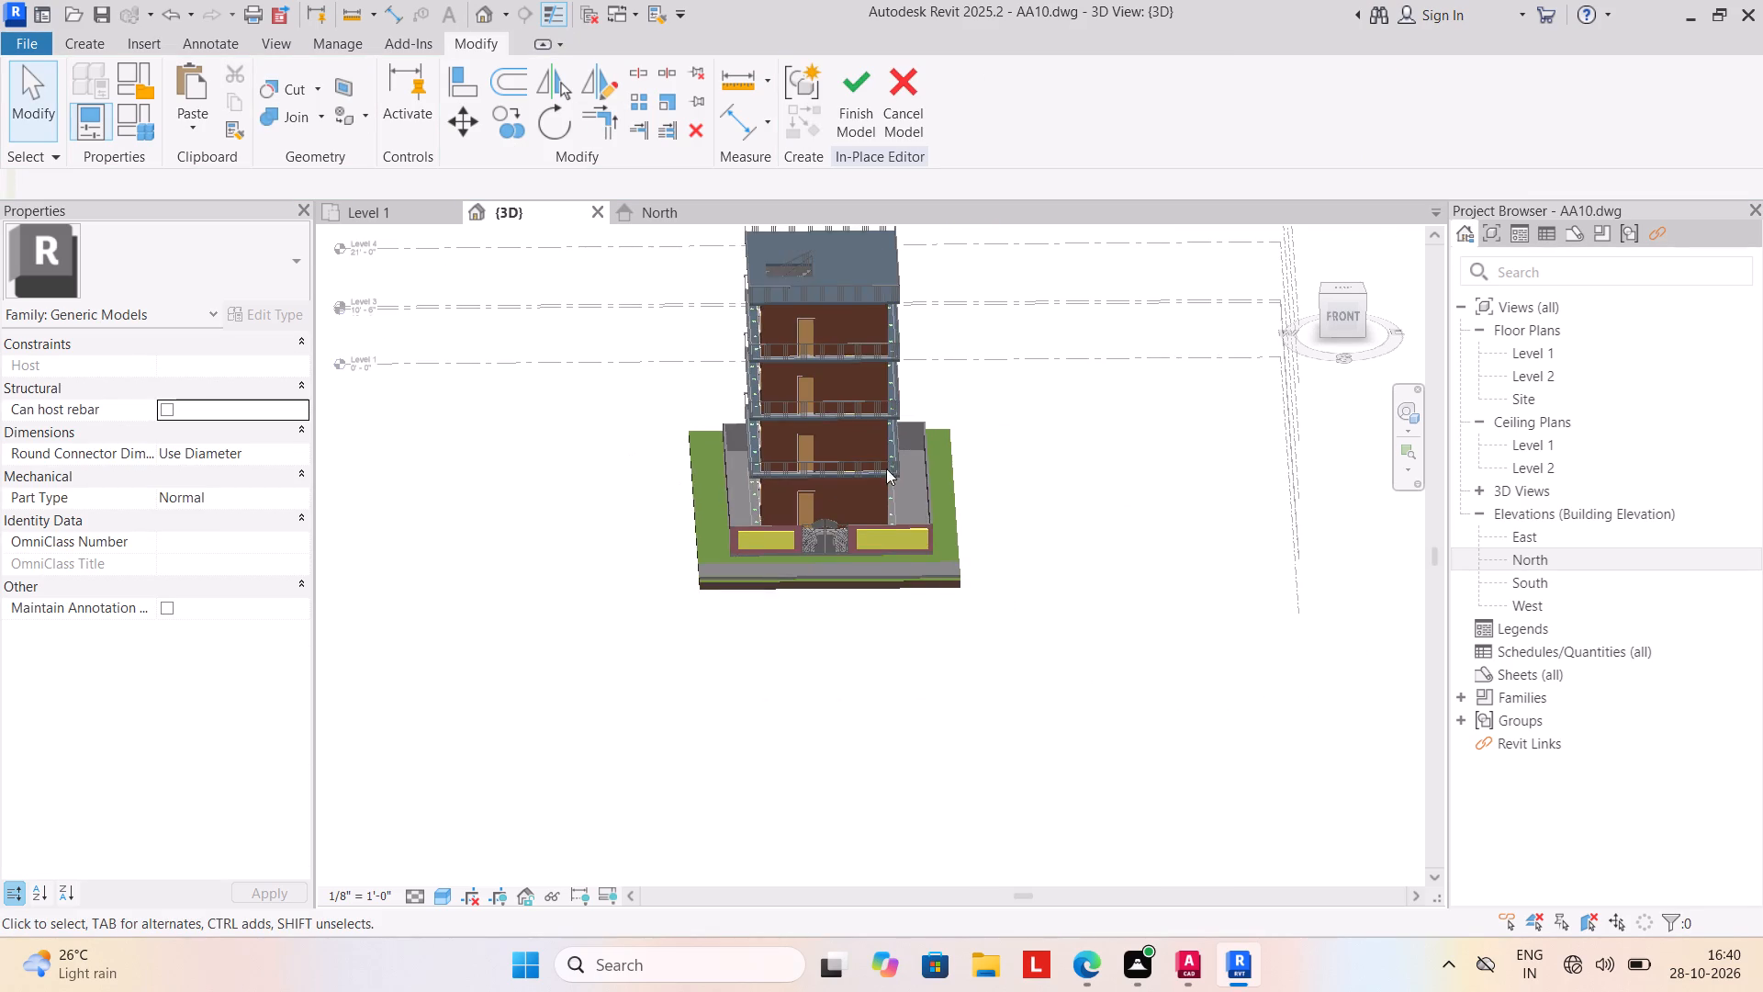
{"action": "left_click", "coordinate": [845, 84]}
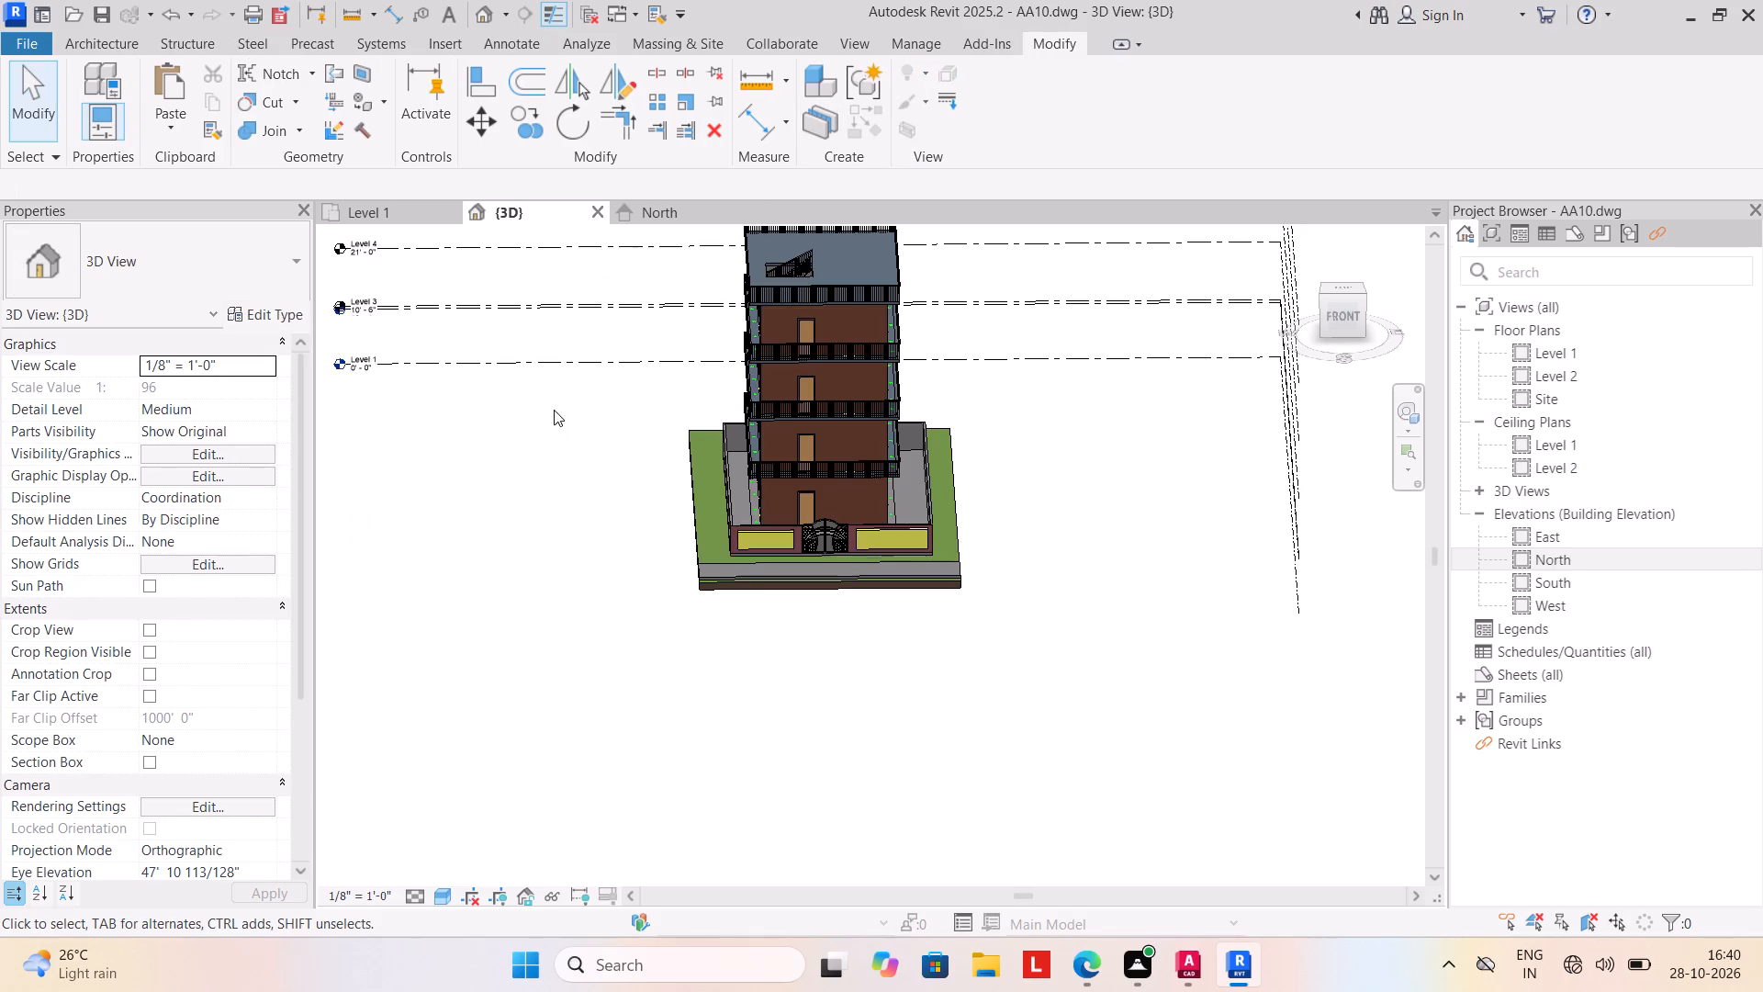
Stretch the in-place strip's outer long side to the front edge of the grassland toposolid.
{"action": "scroll", "coordinate": [557, 508], "scroll_direction": "down", "scroll_amount": 1}
{"action": "middle_click_drag", "start_coordinate": [557, 514], "coordinate": [554, 574]}
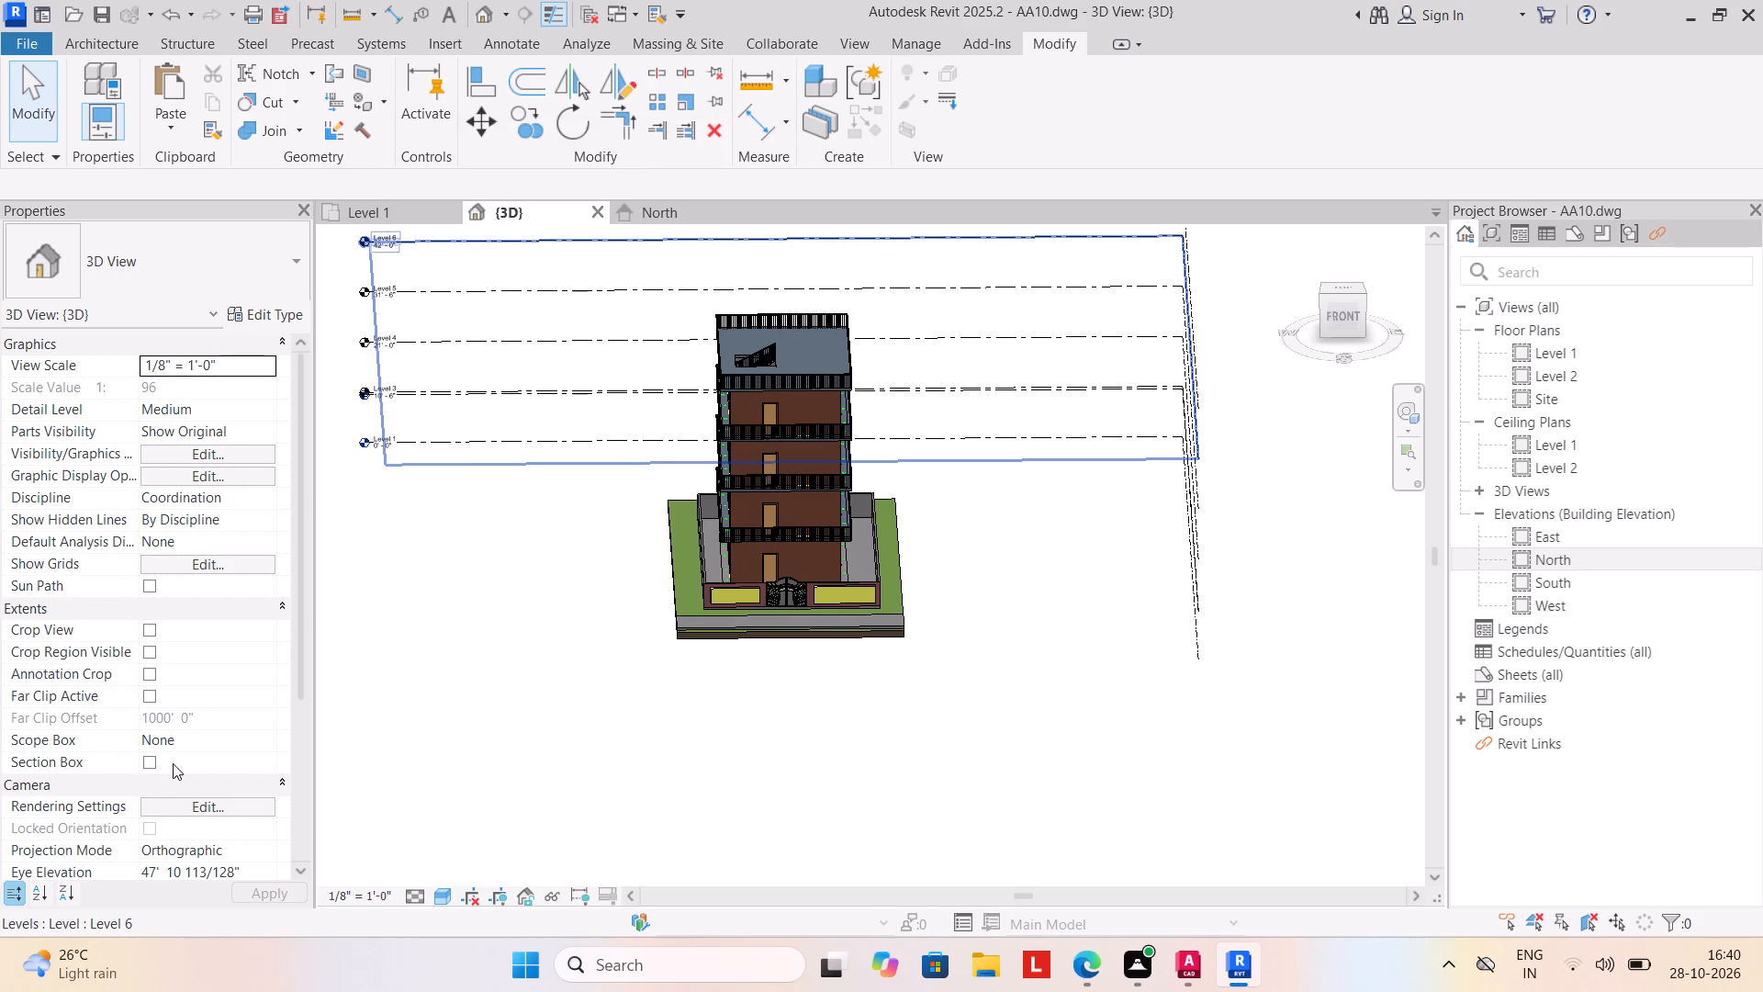
{"action": "scroll", "coordinate": [640, 887], "scroll_direction": "down", "scroll_amount": 3}
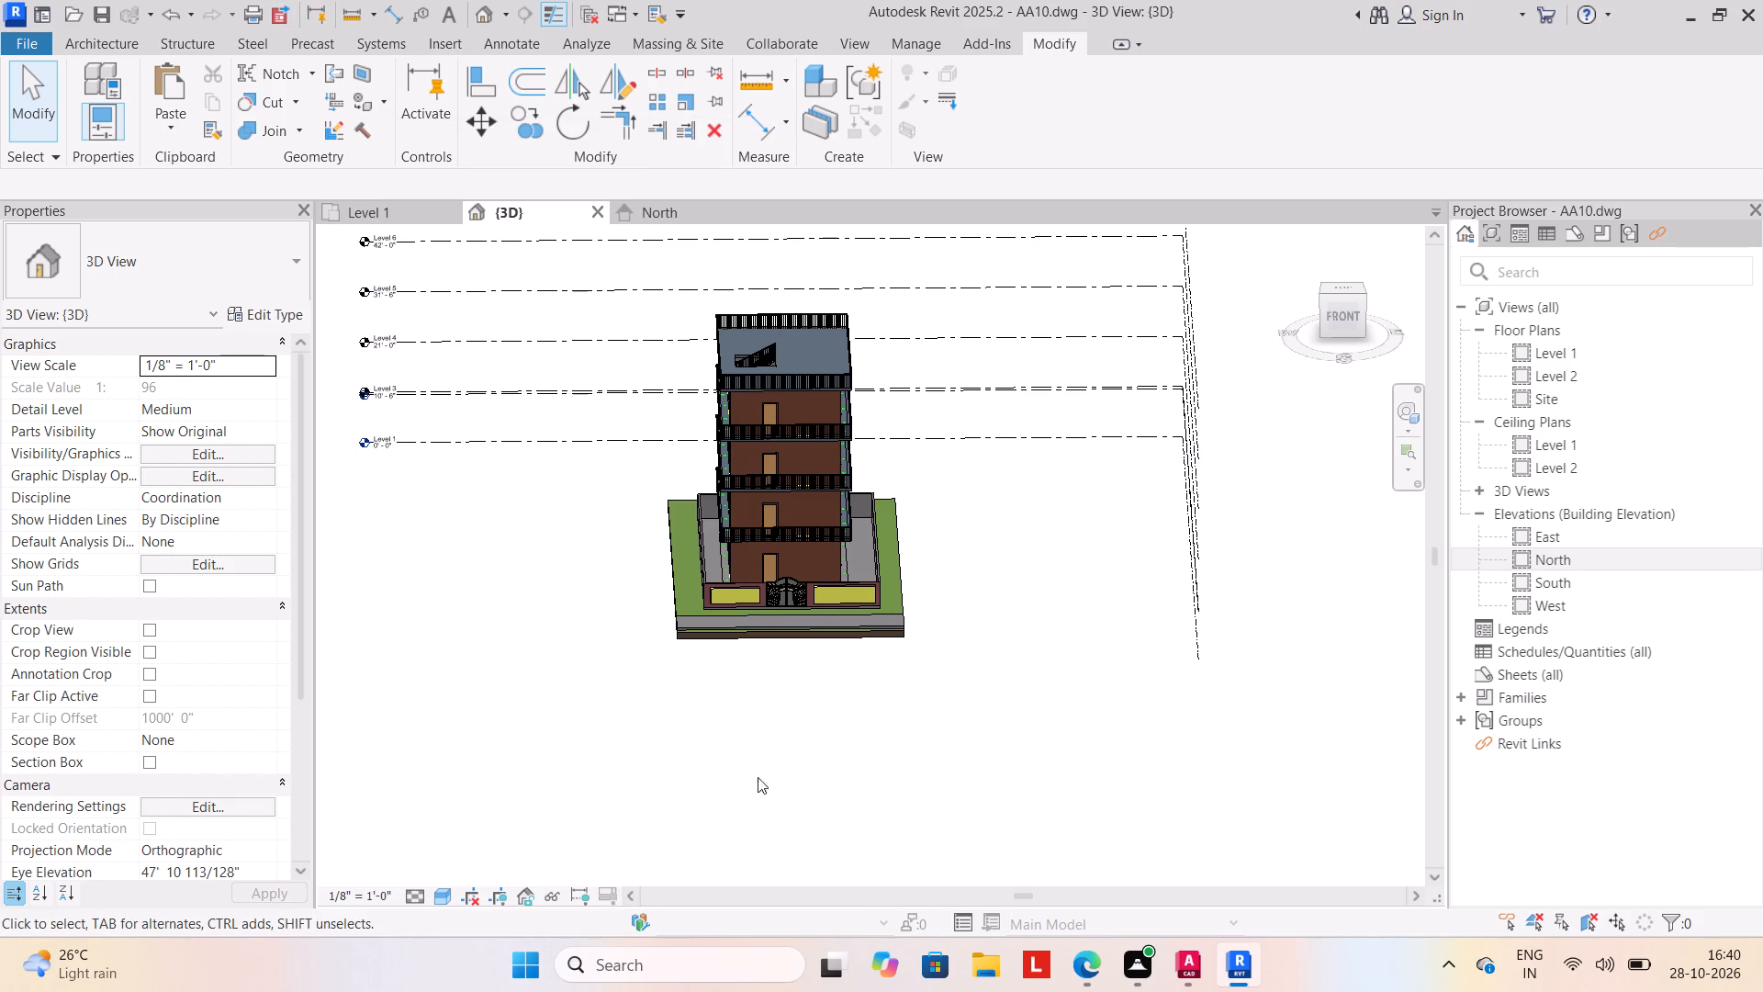
{"action": "middle_click_drag", "start_coordinate": [807, 732], "coordinate": [816, 730], "text": "shift"}
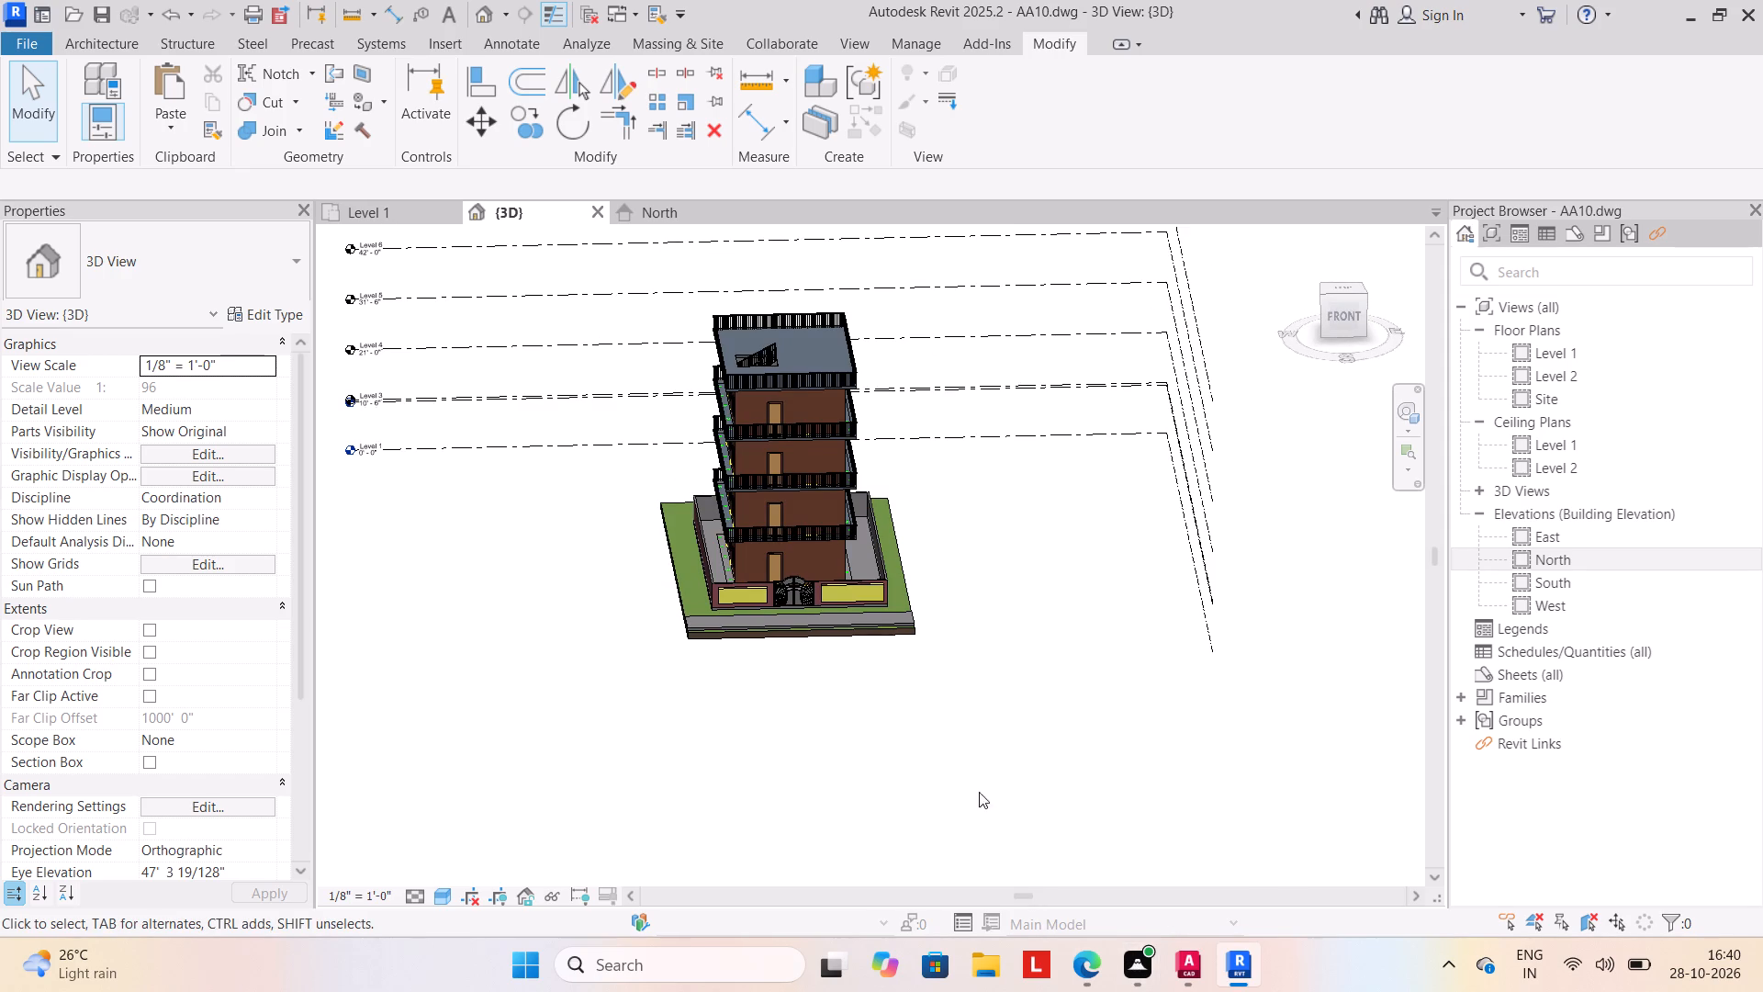
{"action": "middle_click_drag", "start_coordinate": [944, 603], "coordinate": [893, 777], "text": "shift"}
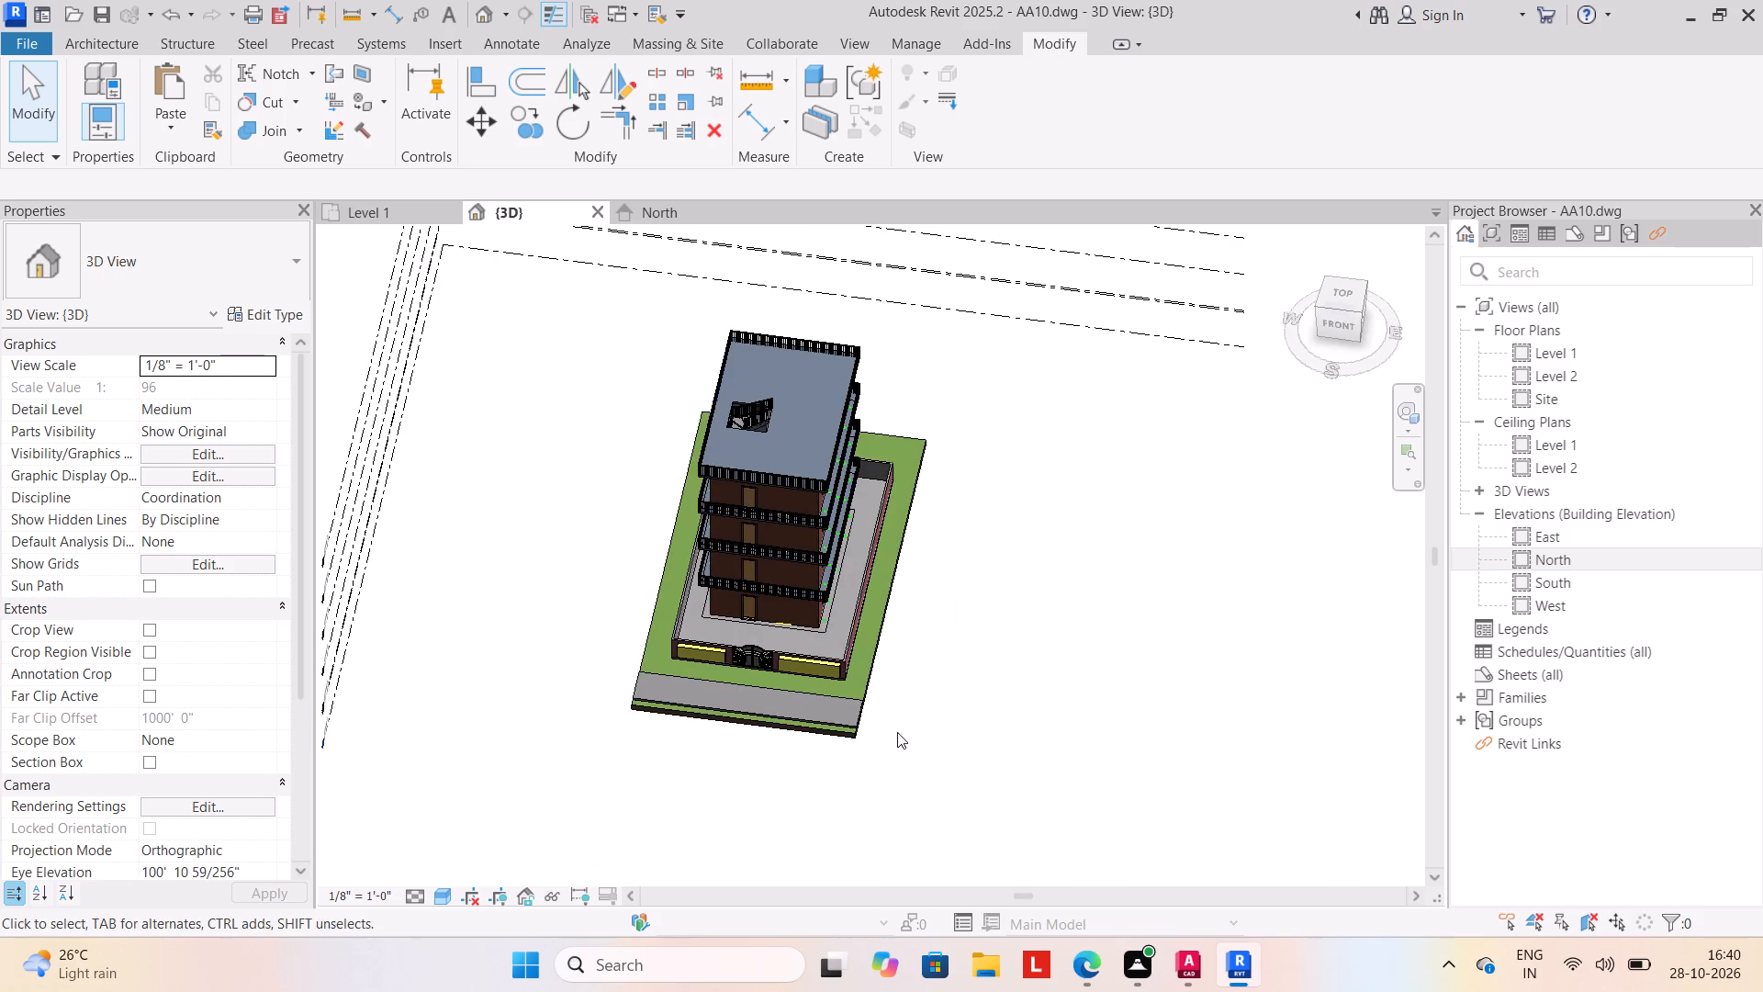
{"action": "middle_click_drag", "start_coordinate": [878, 722], "coordinate": [895, 716], "text": "shift"}
{"action": "left_click", "coordinate": [794, 702]}
{"action": "scroll", "coordinate": [794, 713], "scroll_direction": "up", "scroll_amount": 1}
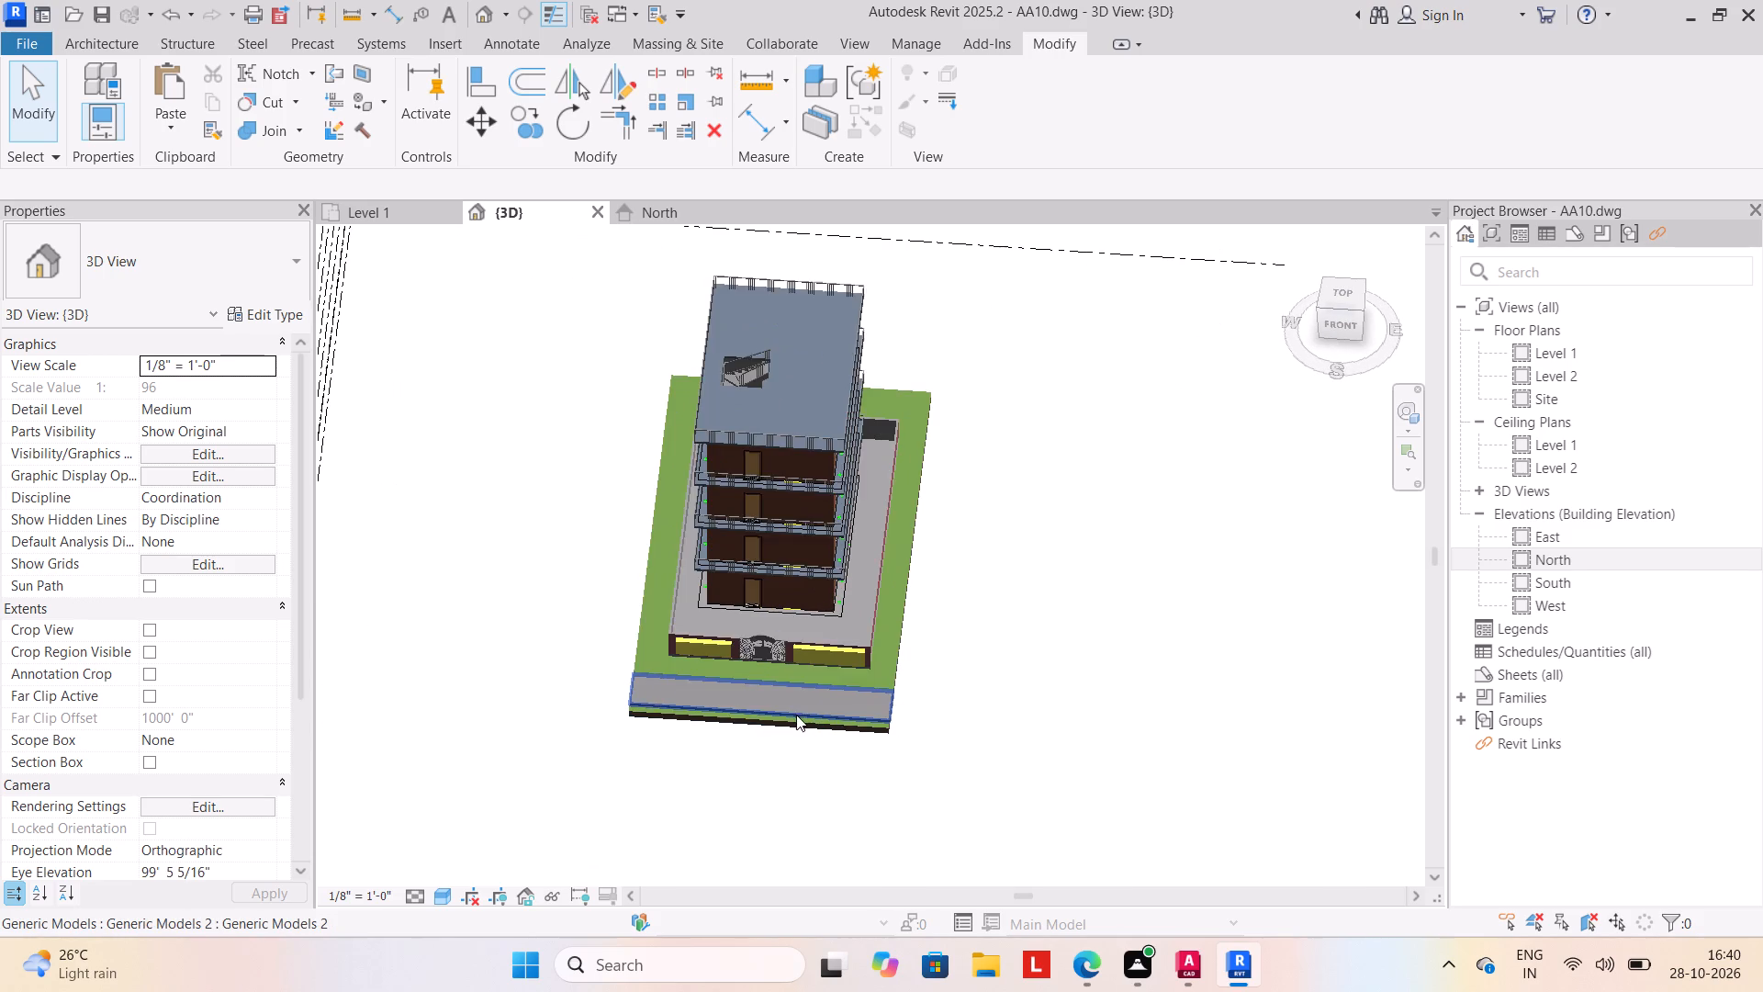
{"action": "left_click", "coordinate": [800, 699]}
{"action": "middle_click_drag", "start_coordinate": [774, 778], "coordinate": [969, 773], "text": "shift"}
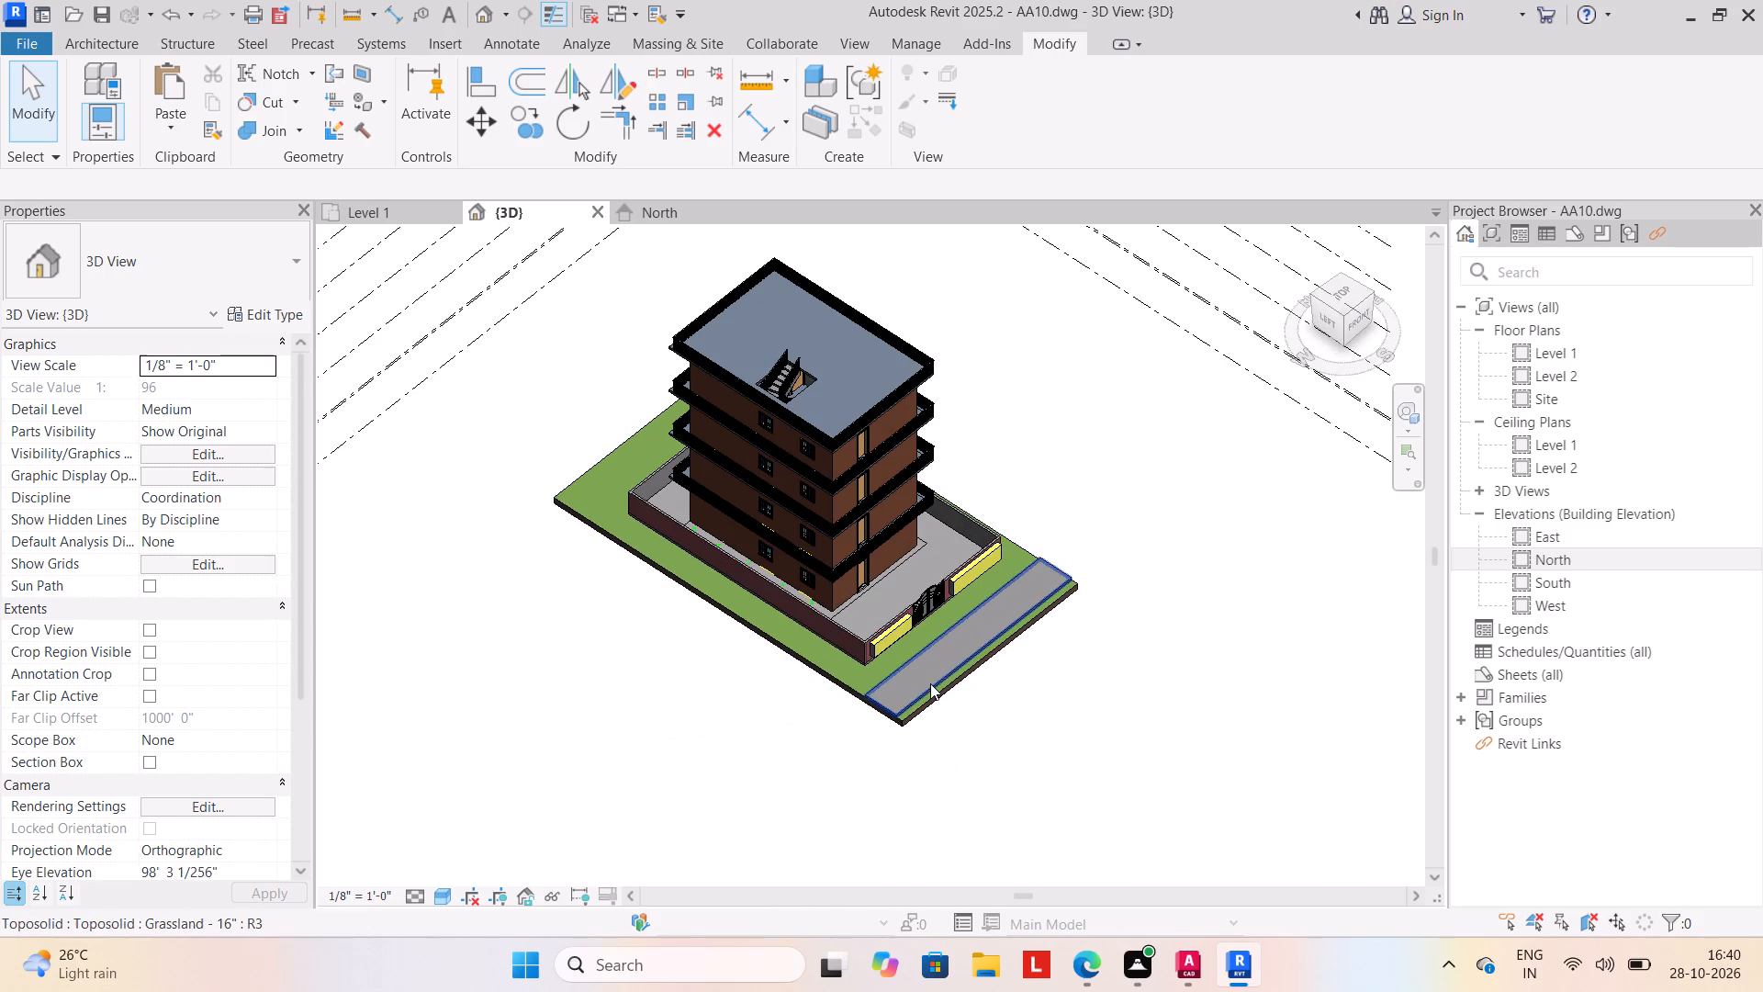
{"action": "left_click", "coordinate": [930, 680]}
{"action": "middle_click_drag", "start_coordinate": [831, 798], "coordinate": [986, 801], "text": "shift"}
{"action": "left_click_drag", "start_coordinate": [992, 633], "coordinate": [1000, 633]}
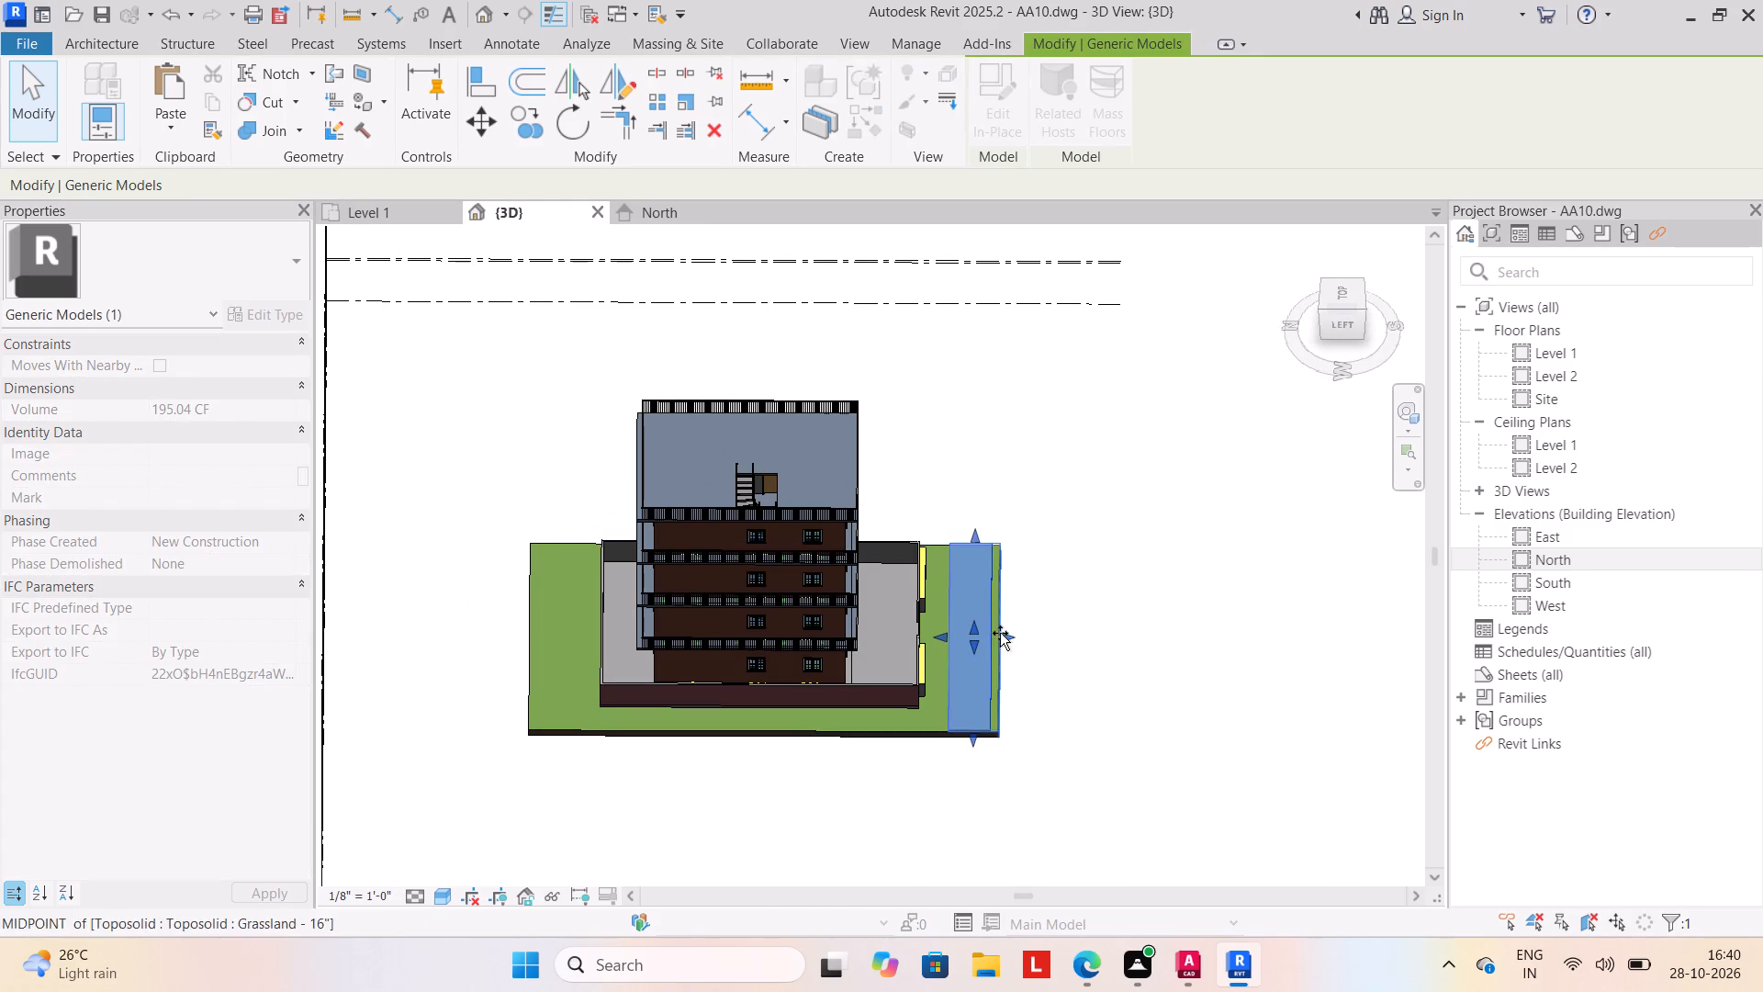
{"action": "left_click", "coordinate": [1020, 658]}
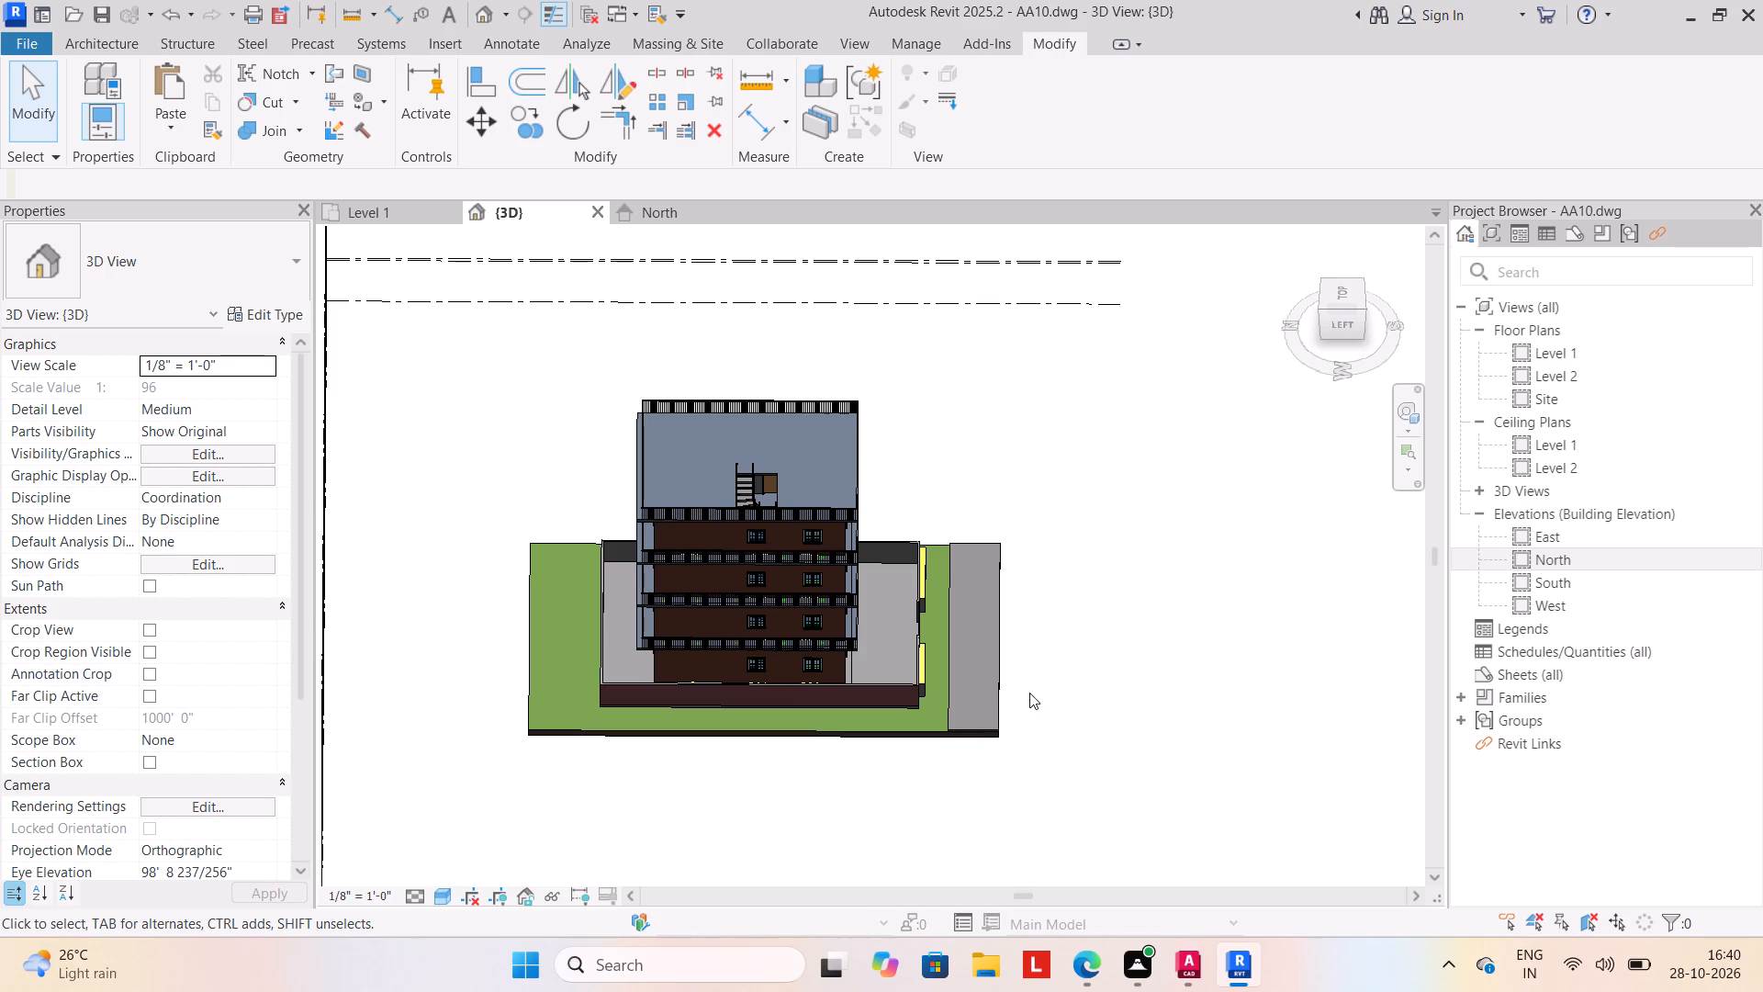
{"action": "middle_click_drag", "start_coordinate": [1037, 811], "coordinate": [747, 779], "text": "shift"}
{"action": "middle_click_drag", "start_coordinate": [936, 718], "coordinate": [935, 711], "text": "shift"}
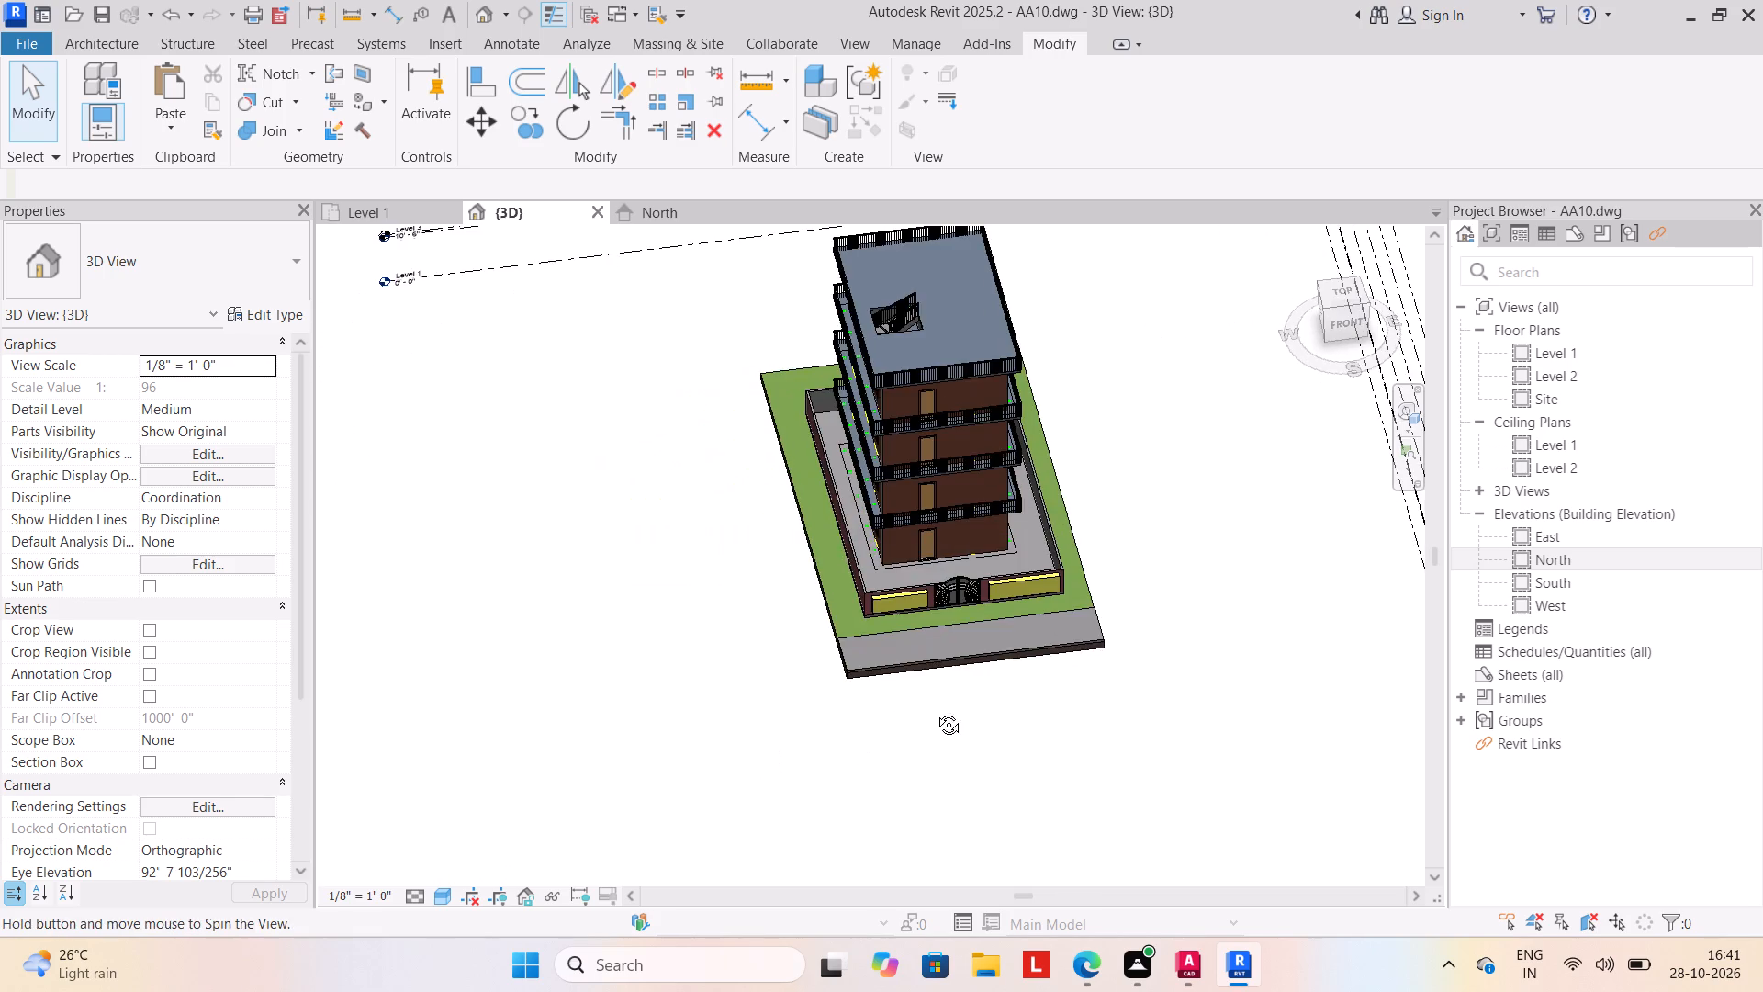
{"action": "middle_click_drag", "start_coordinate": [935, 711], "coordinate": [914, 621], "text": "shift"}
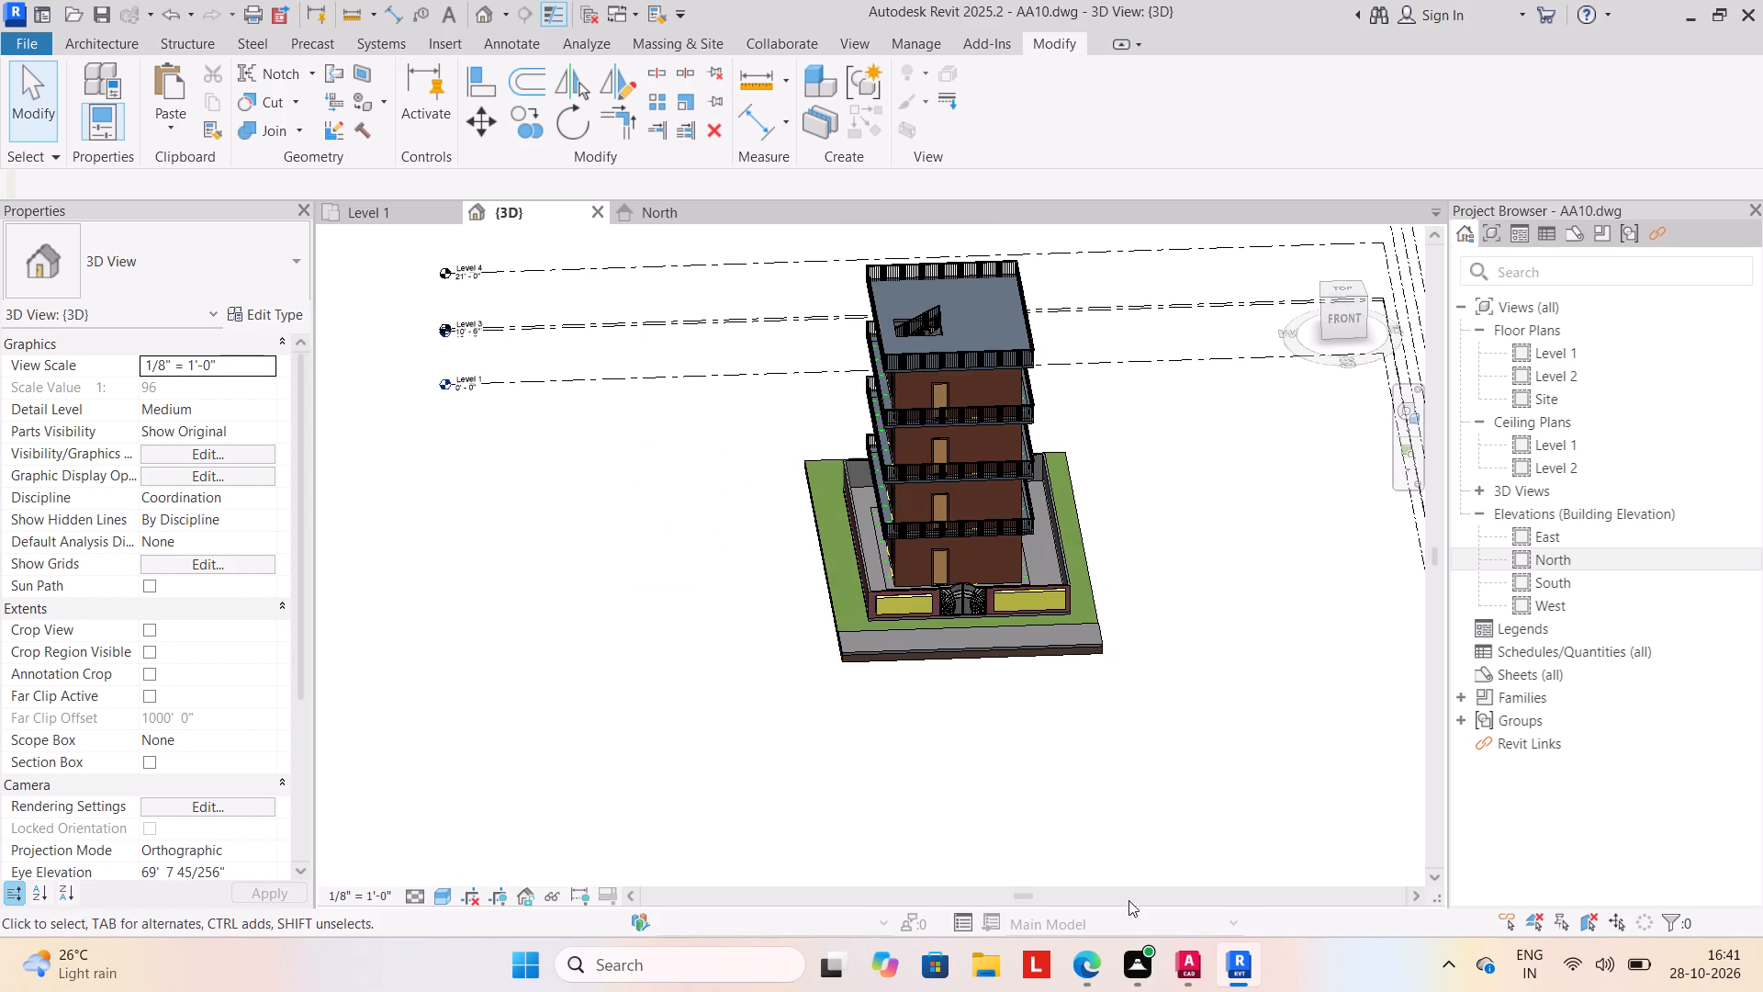